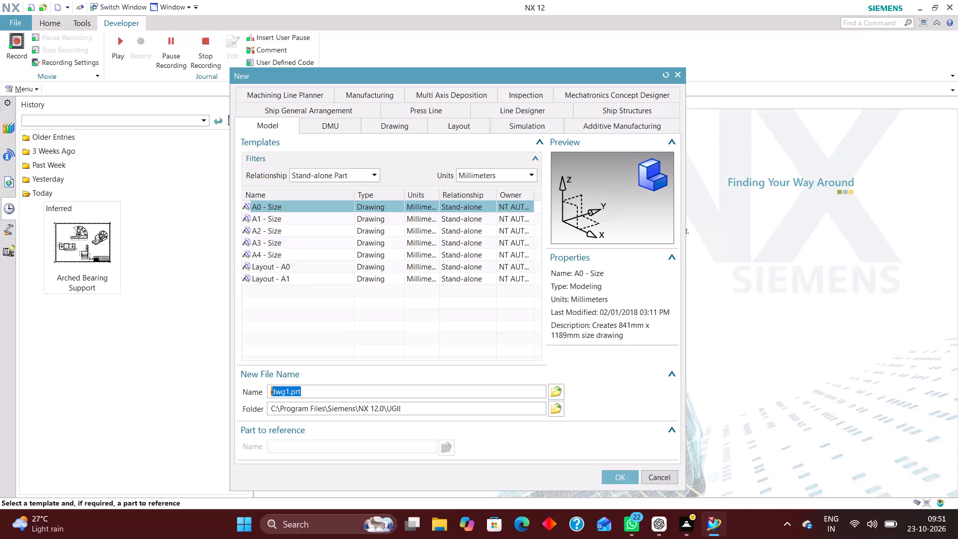
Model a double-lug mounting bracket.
Create a new model part, model1.prt, in the Double Lug Mounting Bracket folder inside Mechanical Components on the desktop.
left_click(559, 403)
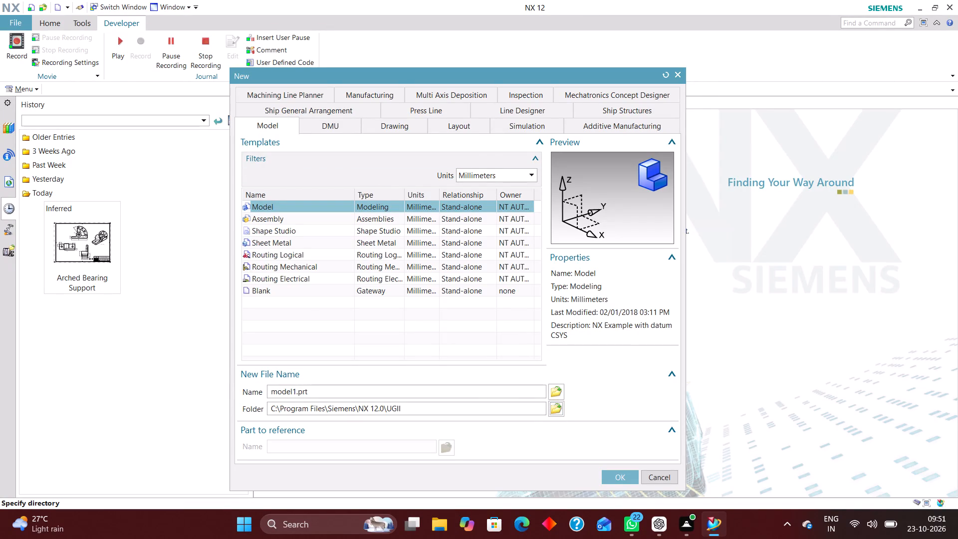
left_click(499, 203)
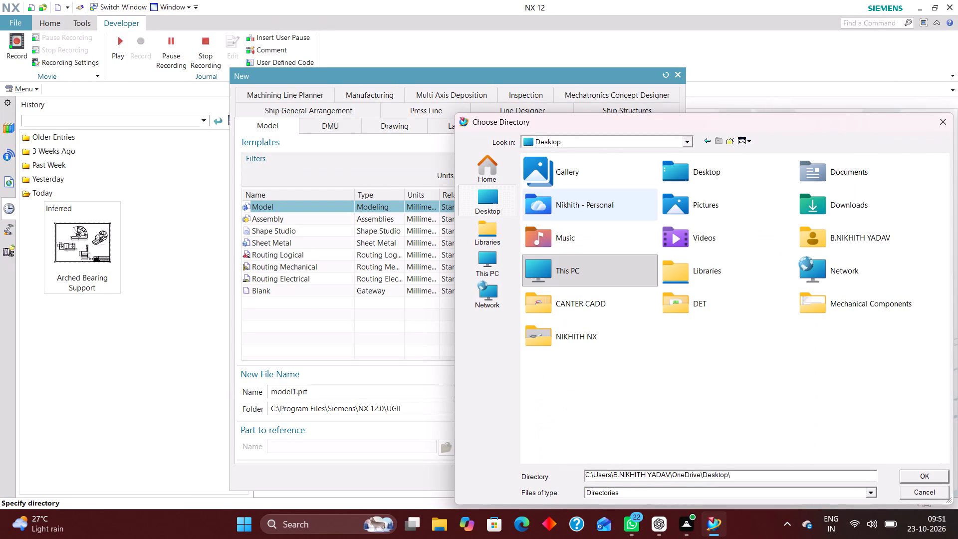
double_click(846, 302)
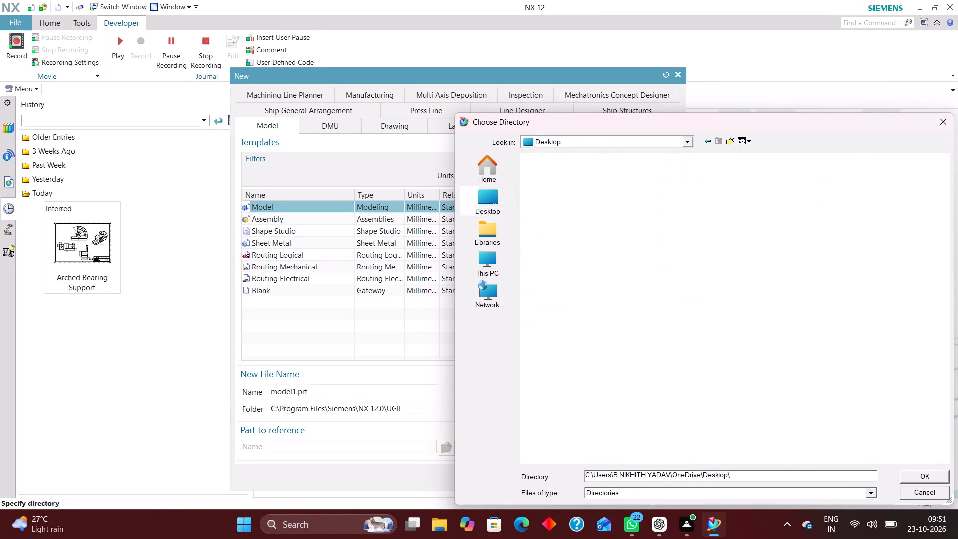
double_click(575, 184)
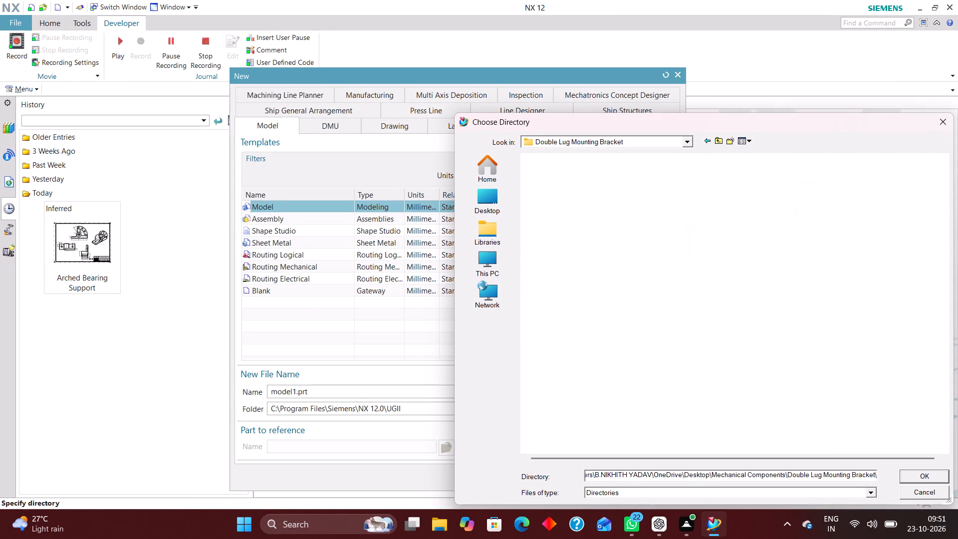
left_click(926, 473)
left_click(626, 474)
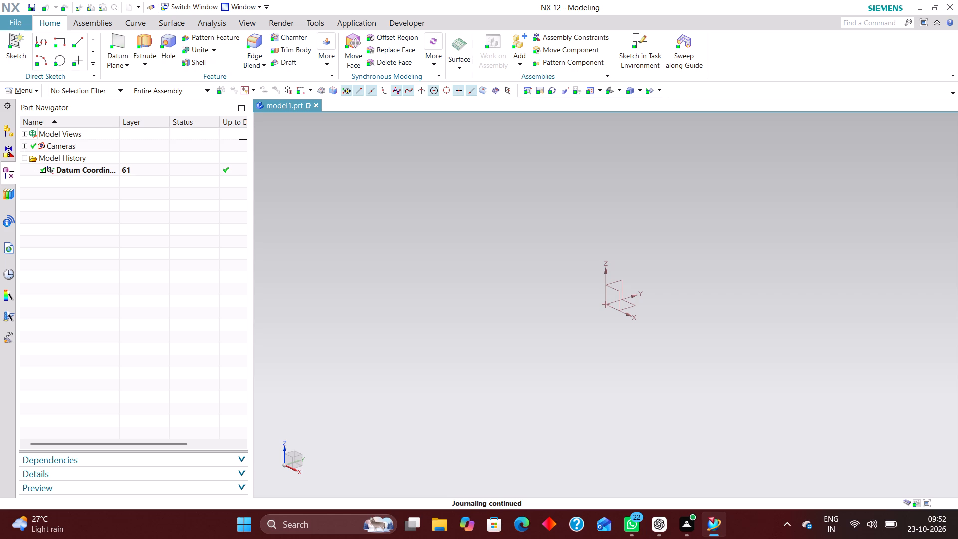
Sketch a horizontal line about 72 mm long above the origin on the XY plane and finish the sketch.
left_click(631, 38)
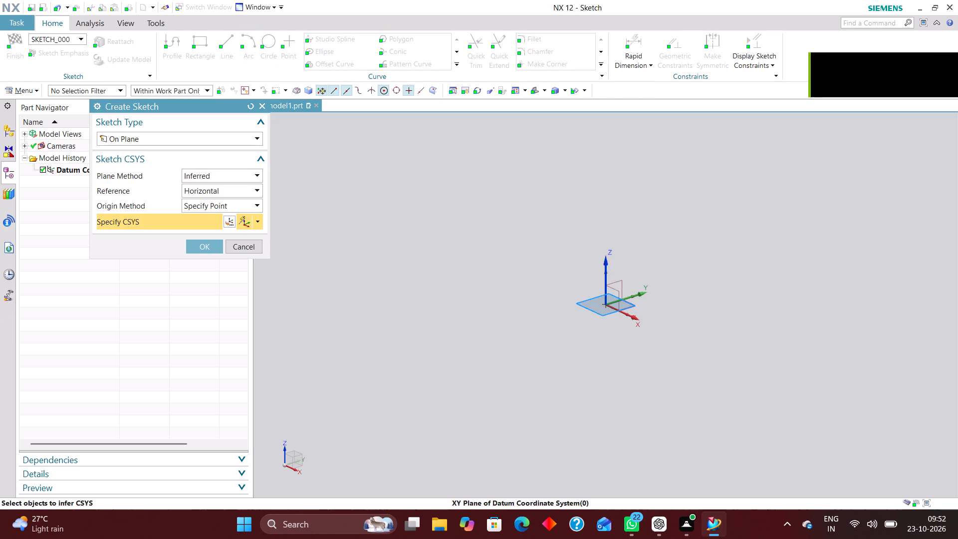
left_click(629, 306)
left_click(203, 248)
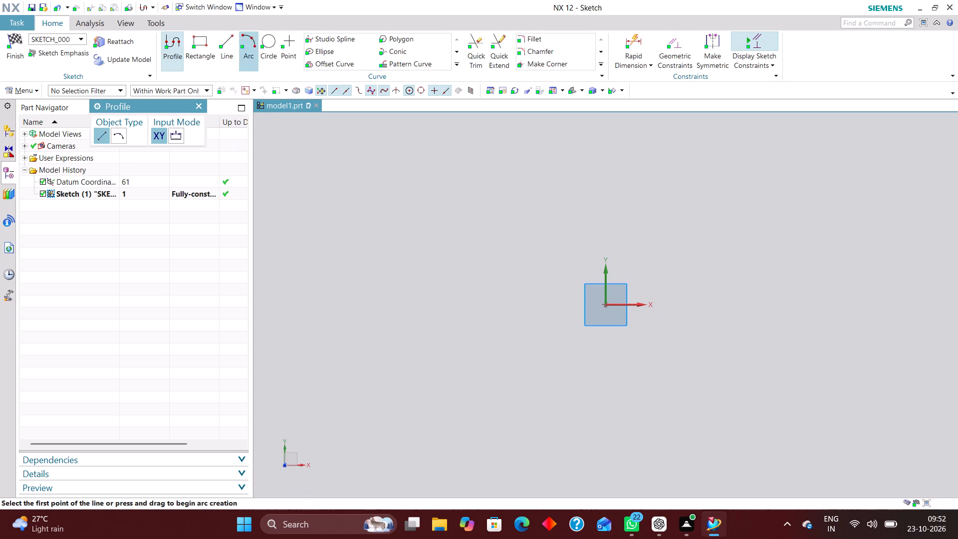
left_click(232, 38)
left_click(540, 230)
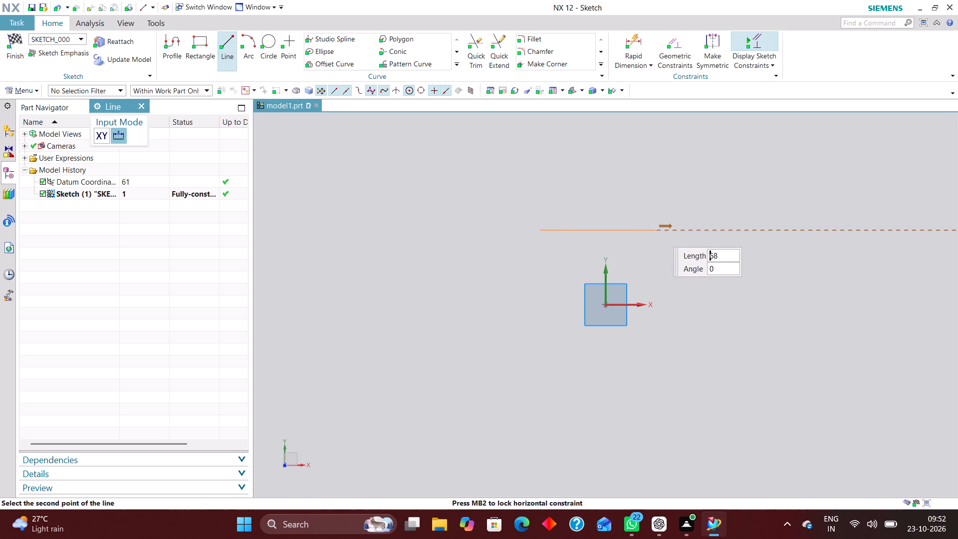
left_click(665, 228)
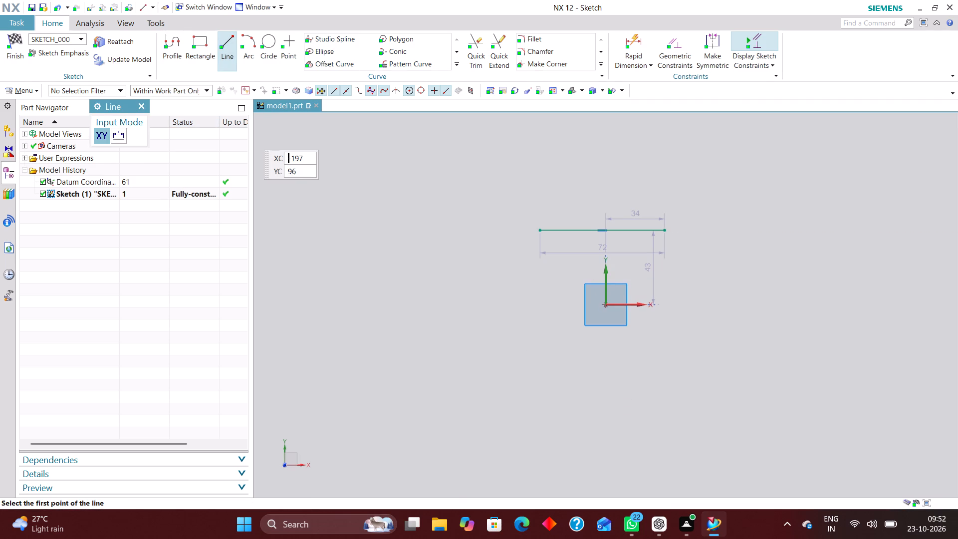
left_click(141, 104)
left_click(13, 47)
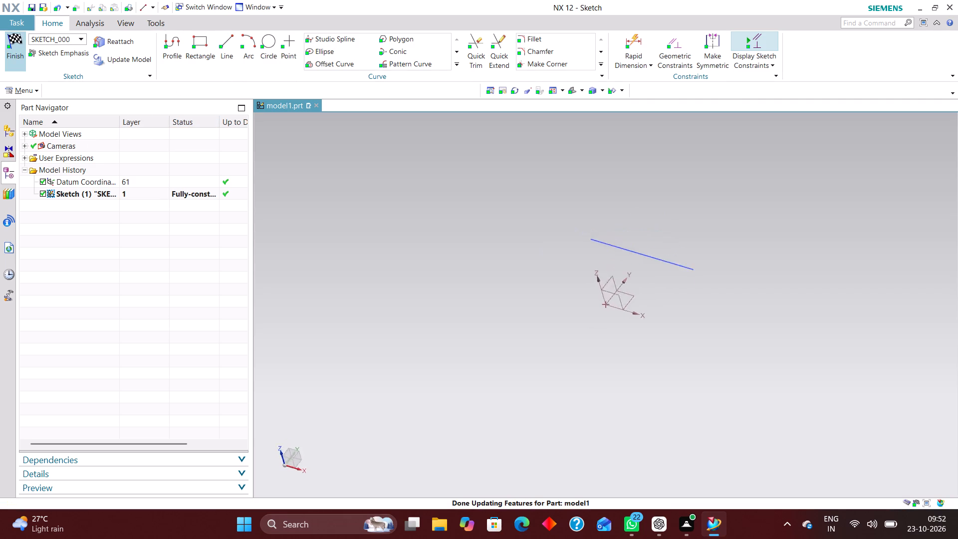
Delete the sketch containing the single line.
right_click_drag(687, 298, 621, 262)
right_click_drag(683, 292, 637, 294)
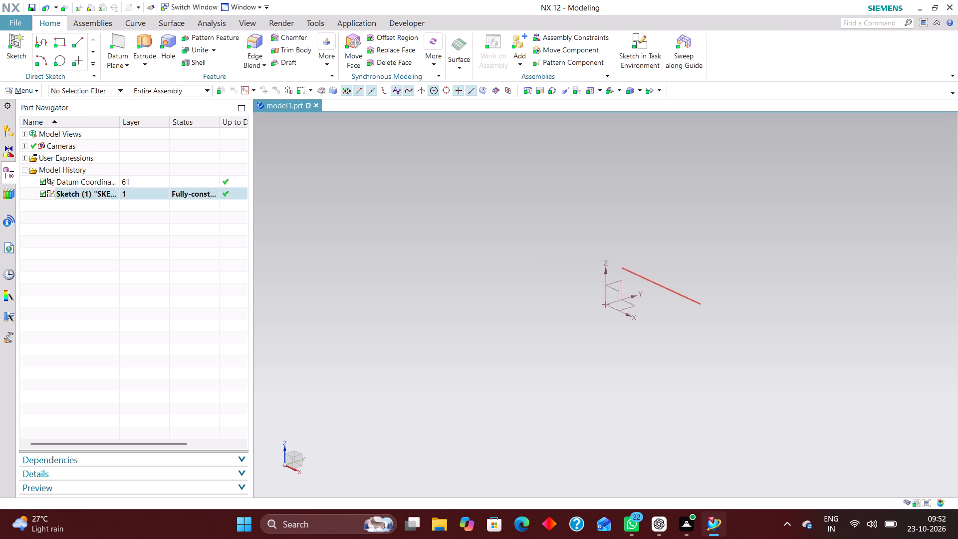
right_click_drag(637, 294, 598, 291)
Set the sketch preferences to show dimension labels as Value, with auto dimension display and continuous auto dimensioning turned off.
left_click(30, 90)
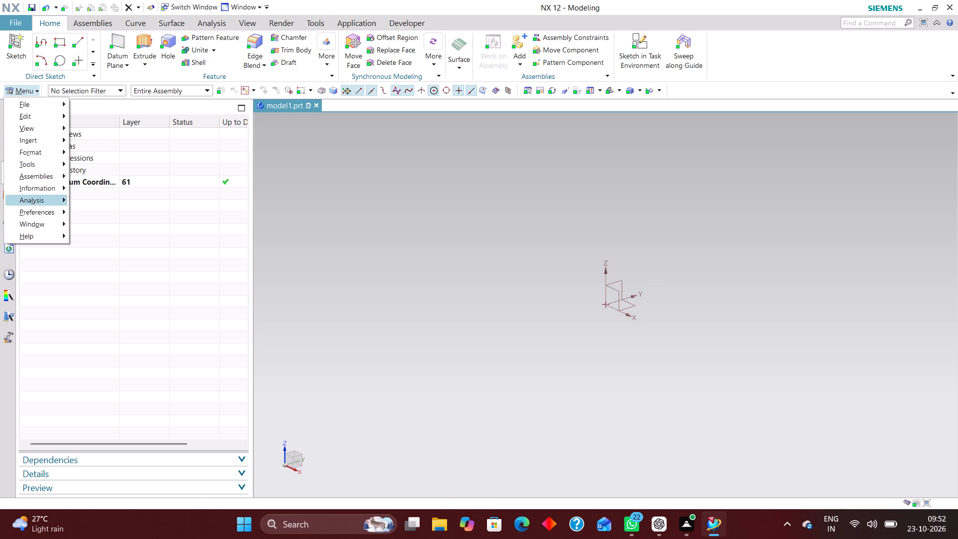
left_click(41, 212)
left_click(119, 215)
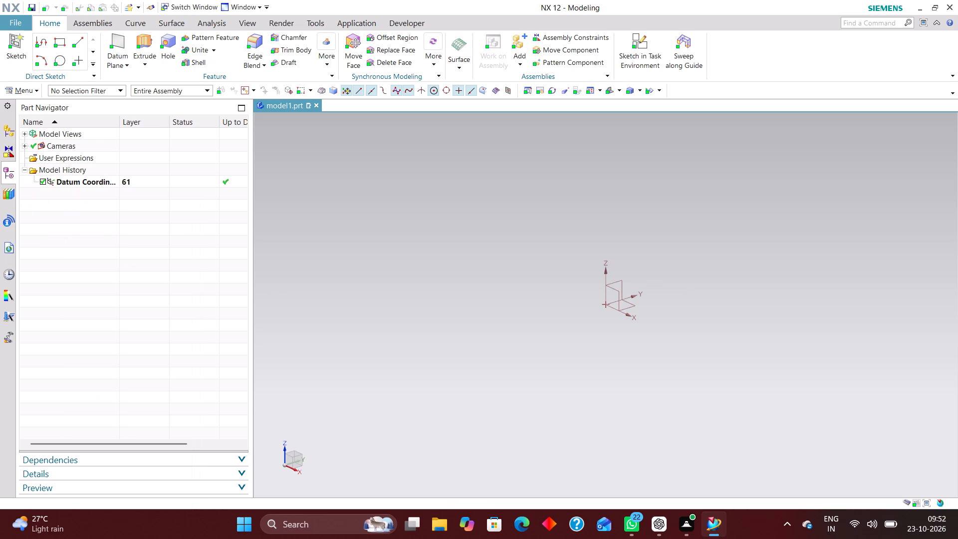
left_click(110, 211)
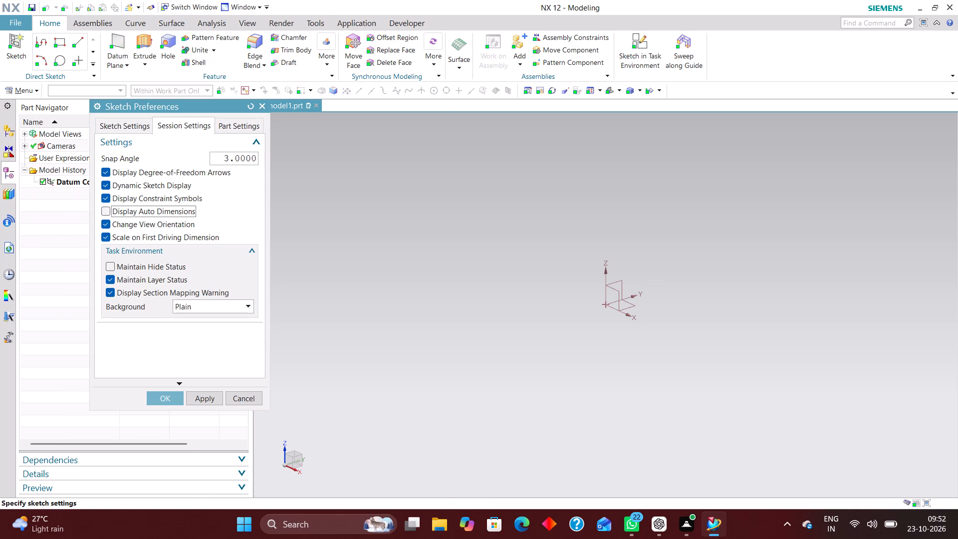
left_click(121, 209)
left_click(120, 210)
left_click(130, 123)
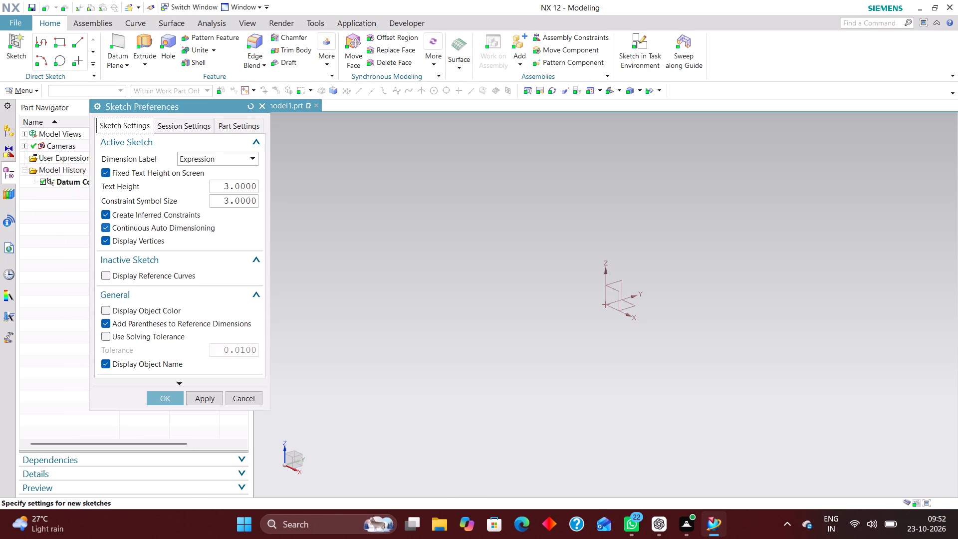
left_click(128, 227)
left_click(223, 158)
left_click(214, 195)
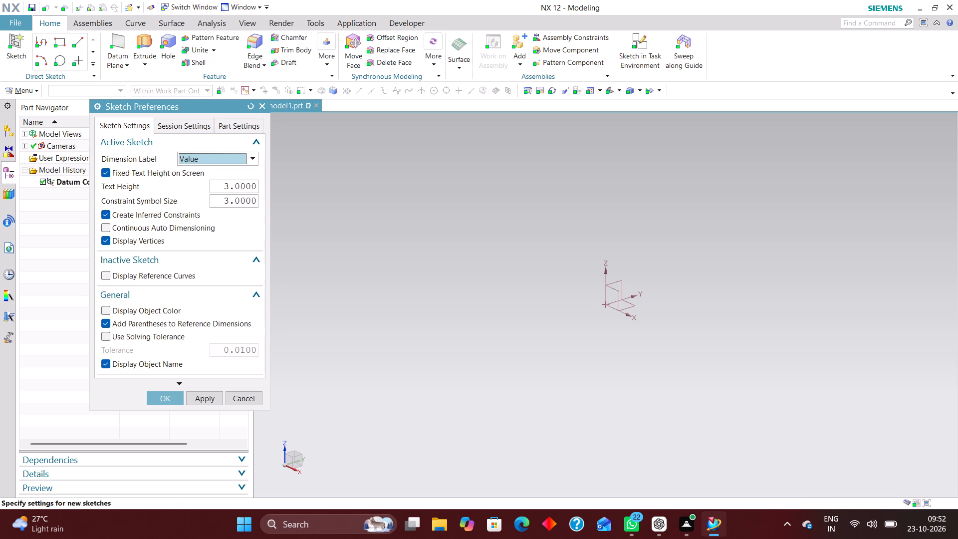
left_click(167, 397)
In a new sketch on the XY plane, draw a horizontal line about 77 mm long above the X axis and a shorter one below it.
left_click(633, 45)
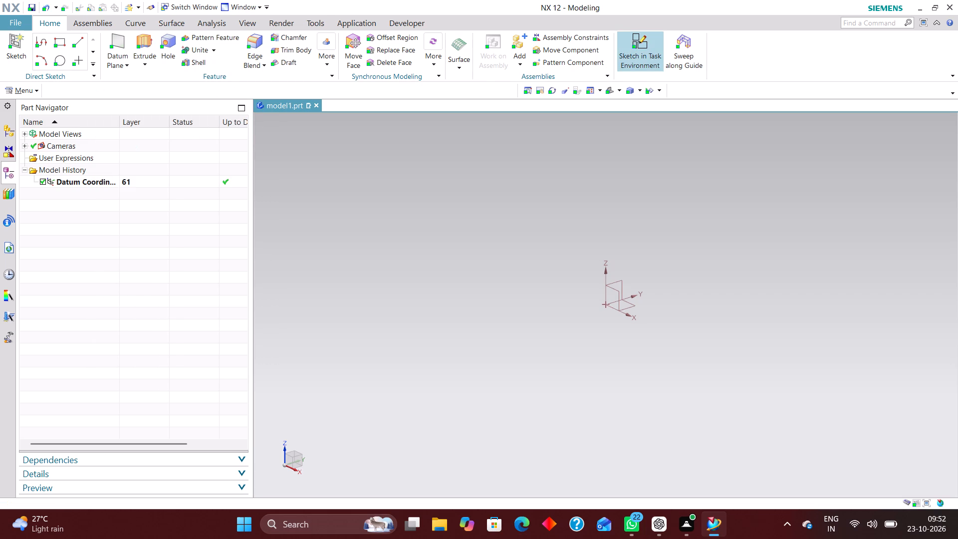
left_click(633, 306)
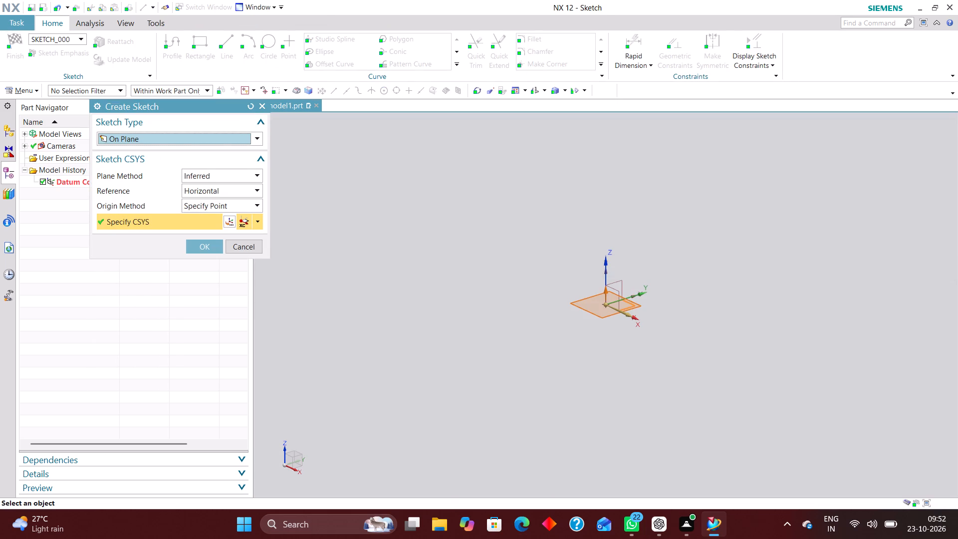
left_click(213, 246)
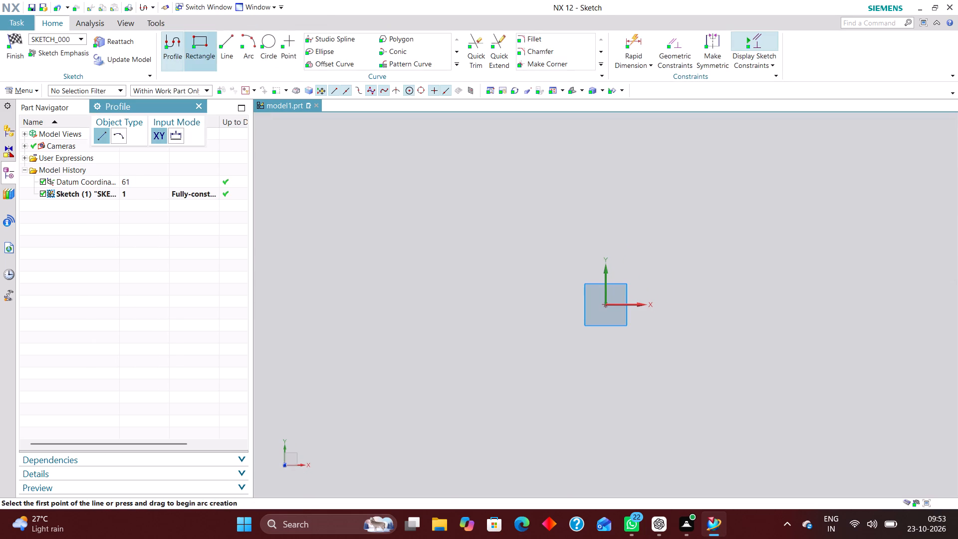
left_click(223, 42)
left_click(542, 243)
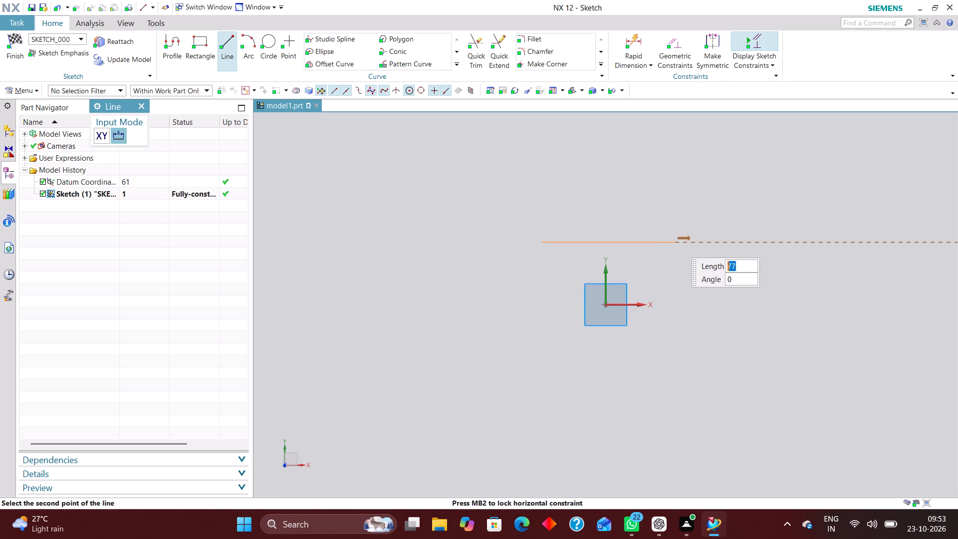
left_click(675, 241)
left_click(558, 369)
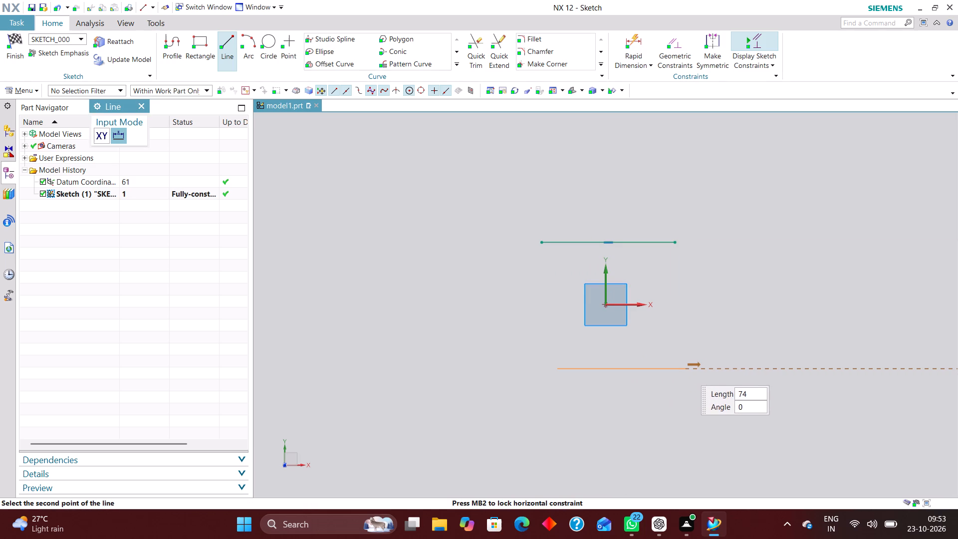
left_click(673, 370)
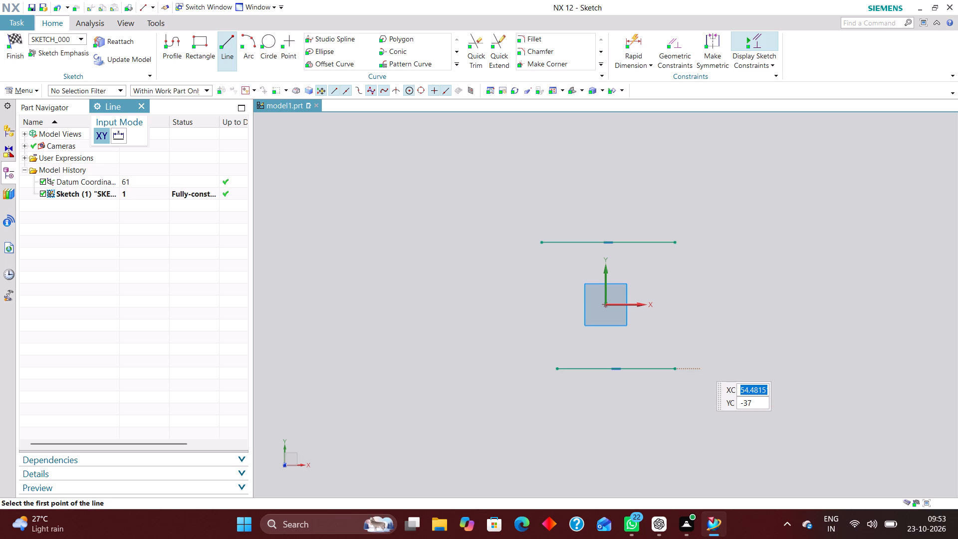
Make the upper and lower horizontal lines symmetric about the sketch's X axis.
left_click(716, 39)
left_click(664, 245)
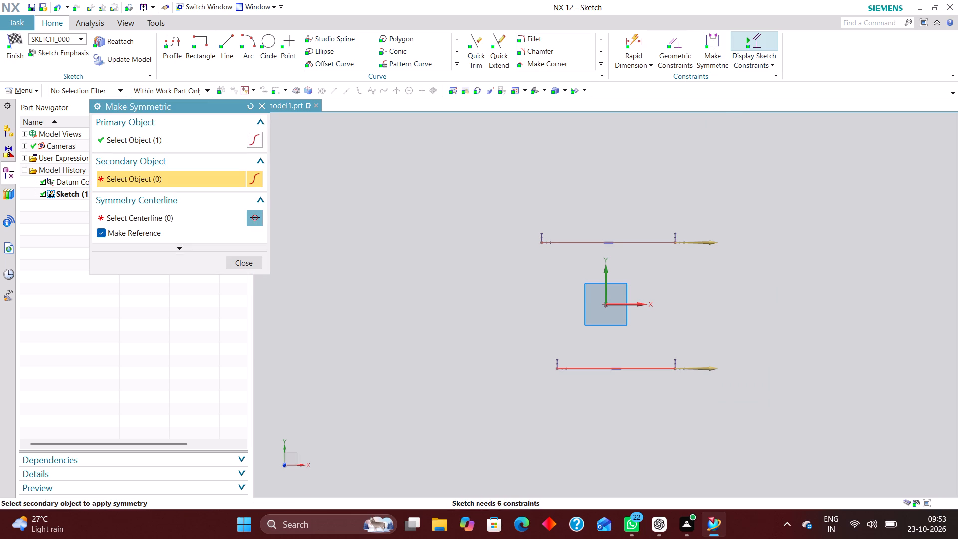
left_click(656, 370)
left_click(633, 303)
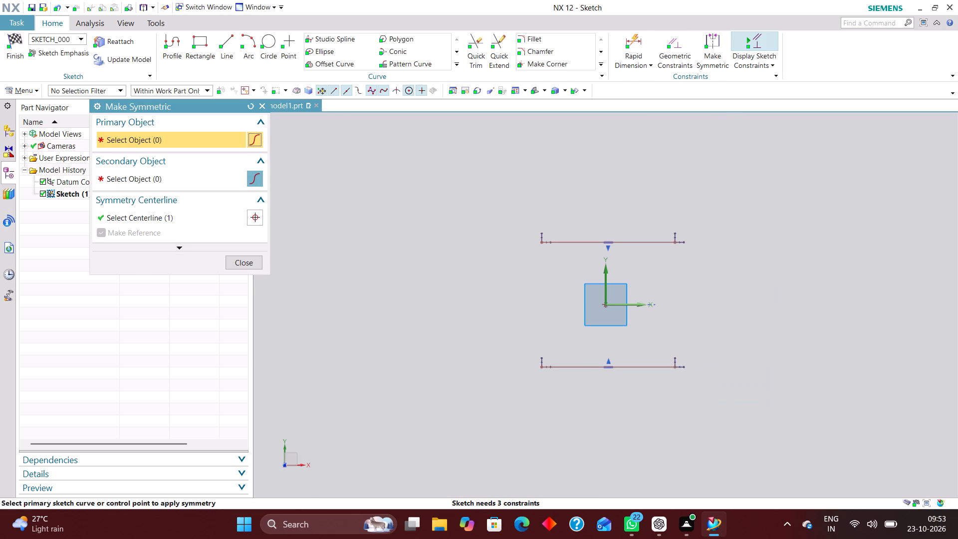
left_click(261, 107)
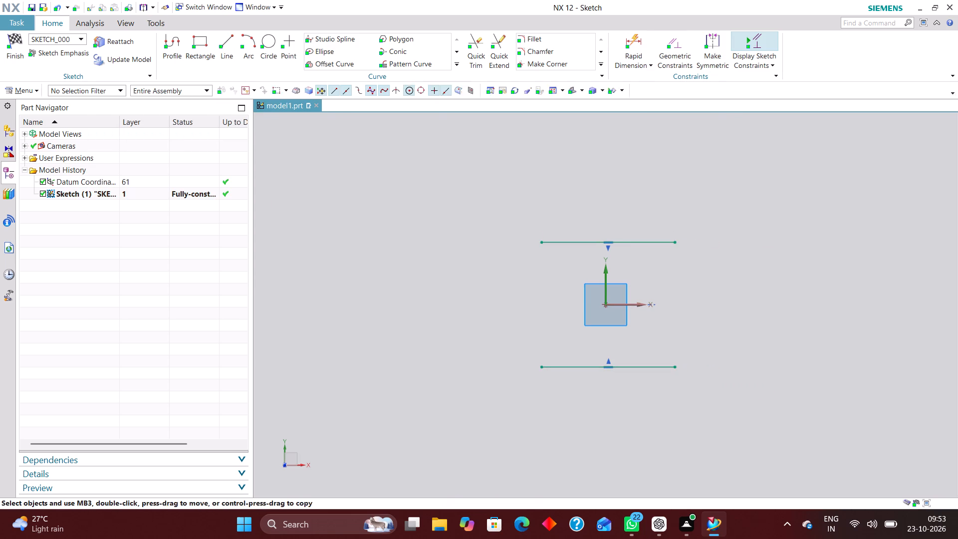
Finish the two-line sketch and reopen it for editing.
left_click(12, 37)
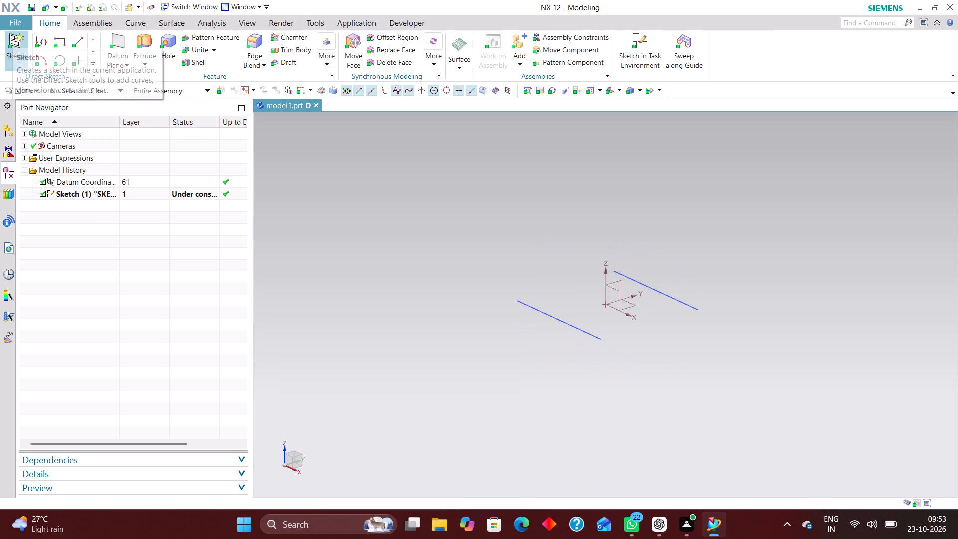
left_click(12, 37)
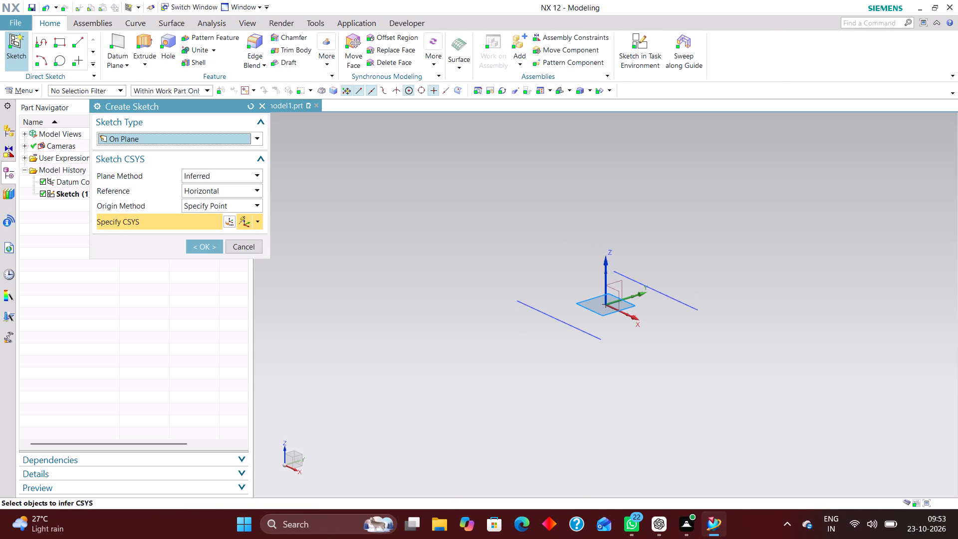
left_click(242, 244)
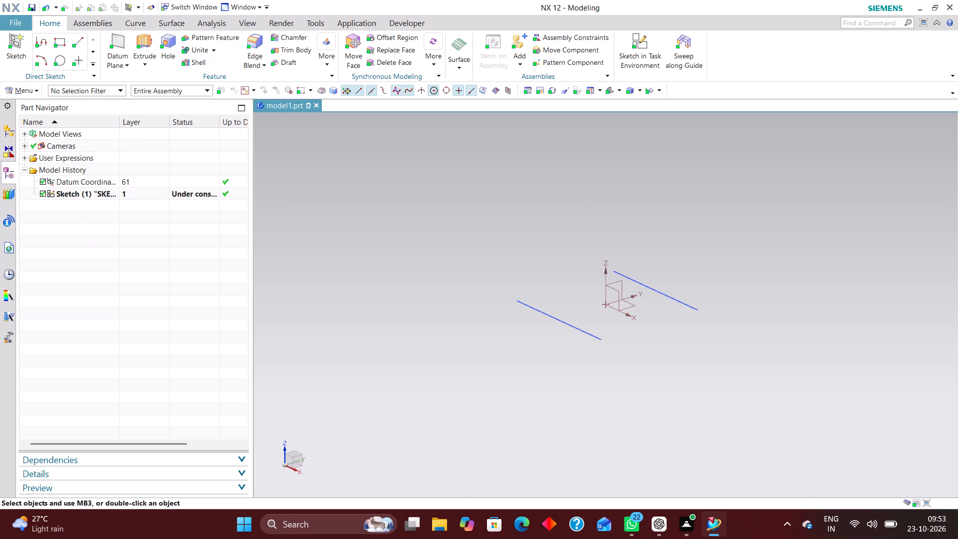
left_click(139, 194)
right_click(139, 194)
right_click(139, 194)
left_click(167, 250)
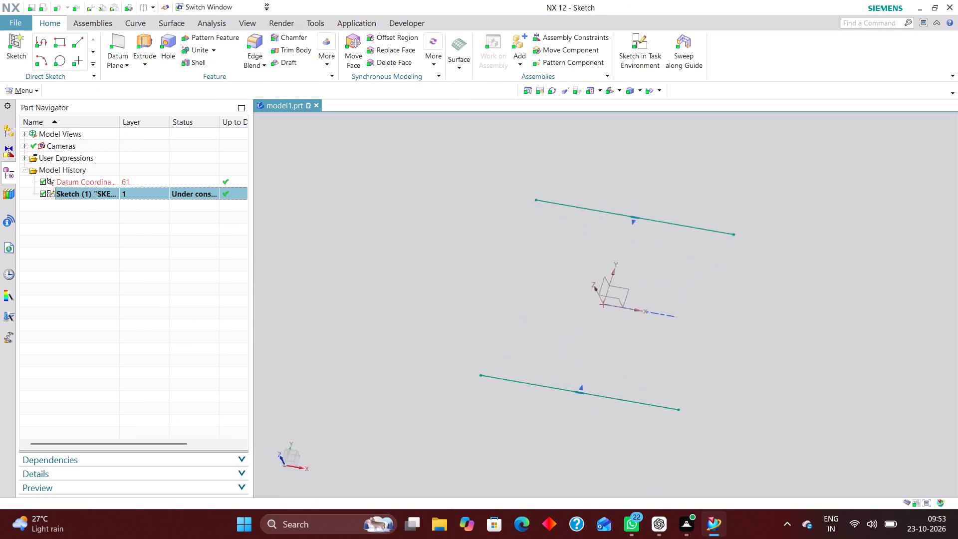
Dimension the vertical distance between the two horizontal lines as 60 mm.
scroll(396, 265, "down", 4)
left_click(627, 43)
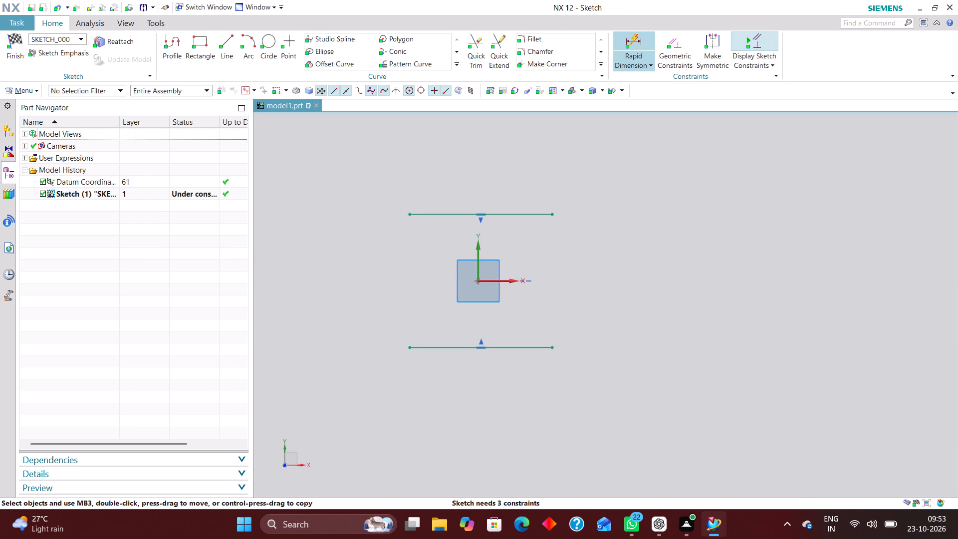
left_click(531, 210)
left_click(518, 349)
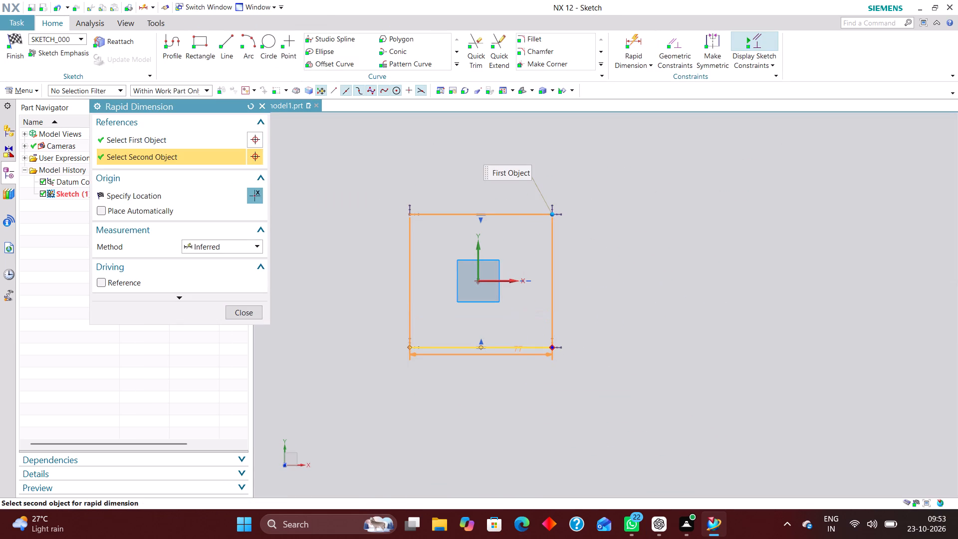
left_click(643, 282)
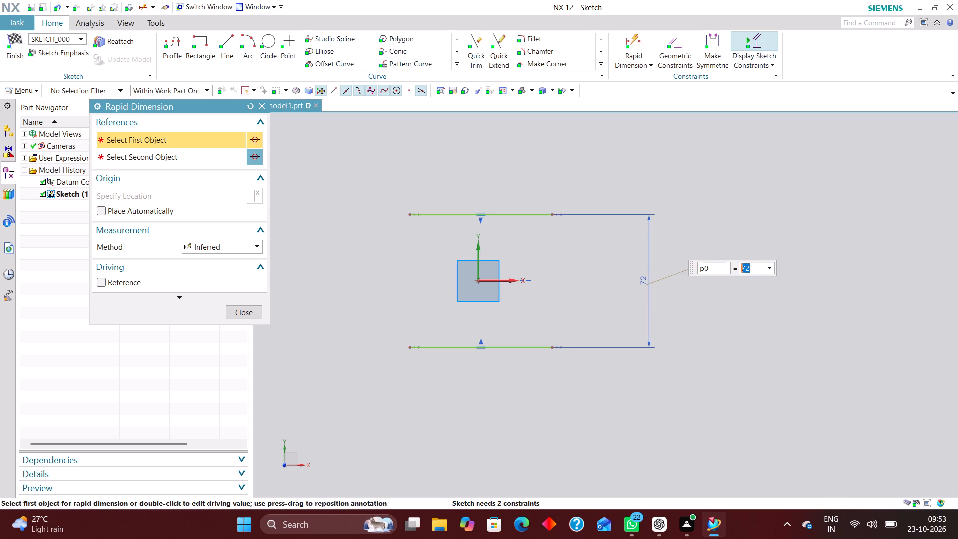
type("60")
key("Return")
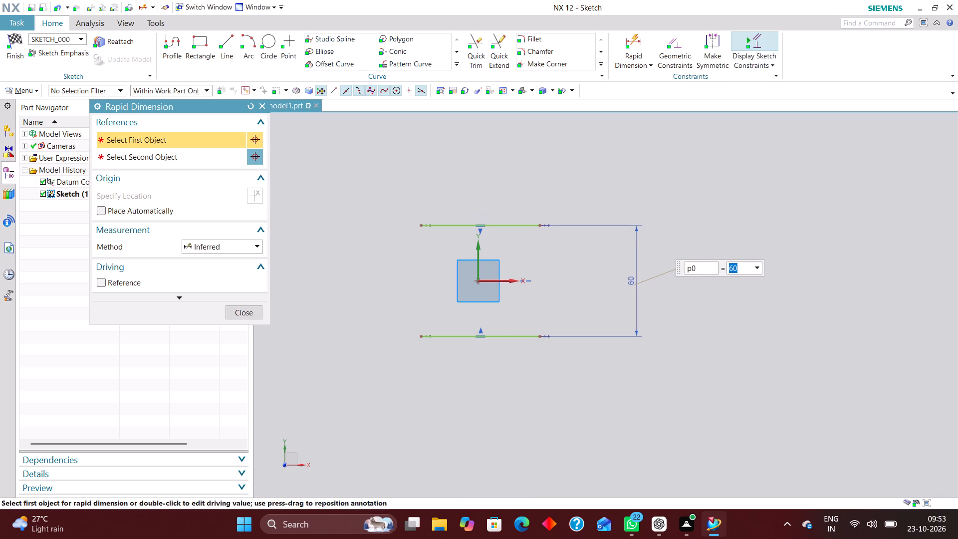
Constrain the midpoint of the upper horizontal line onto the sketch's Y axis with a Point on Curve constraint.
left_click(666, 42)
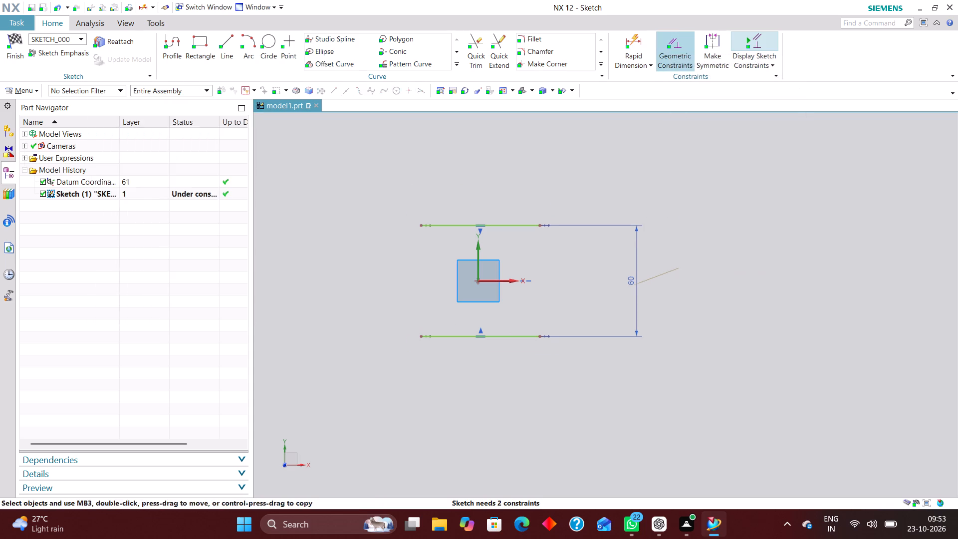
left_click(479, 226)
left_click(476, 254)
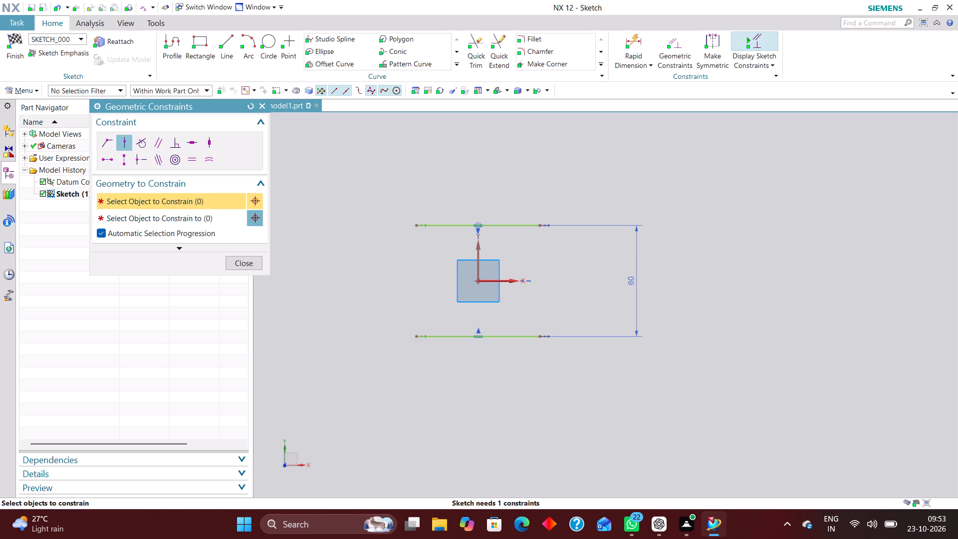
Draw a three-point arc bulging outward that joins the +X ends of the upper and lower horizontal lines.
left_click(247, 262)
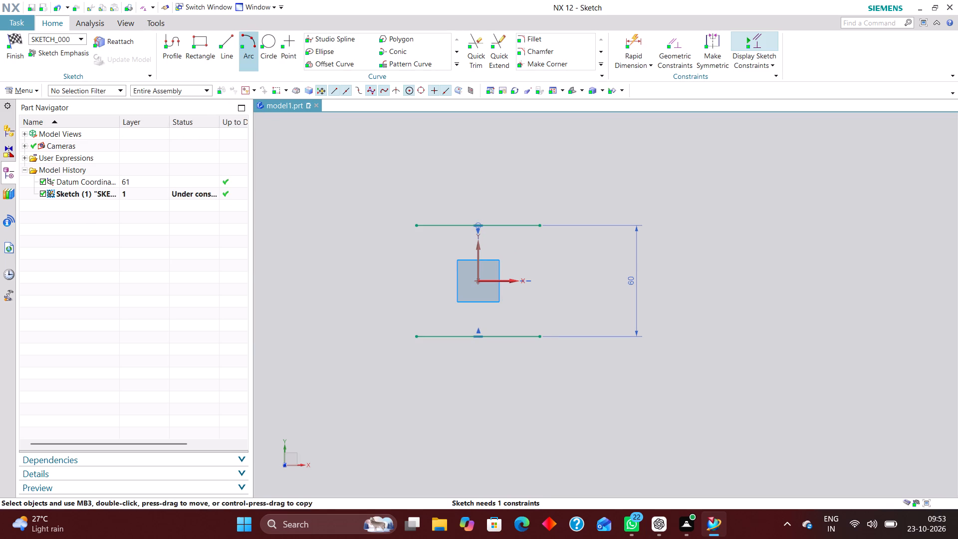
left_click(244, 39)
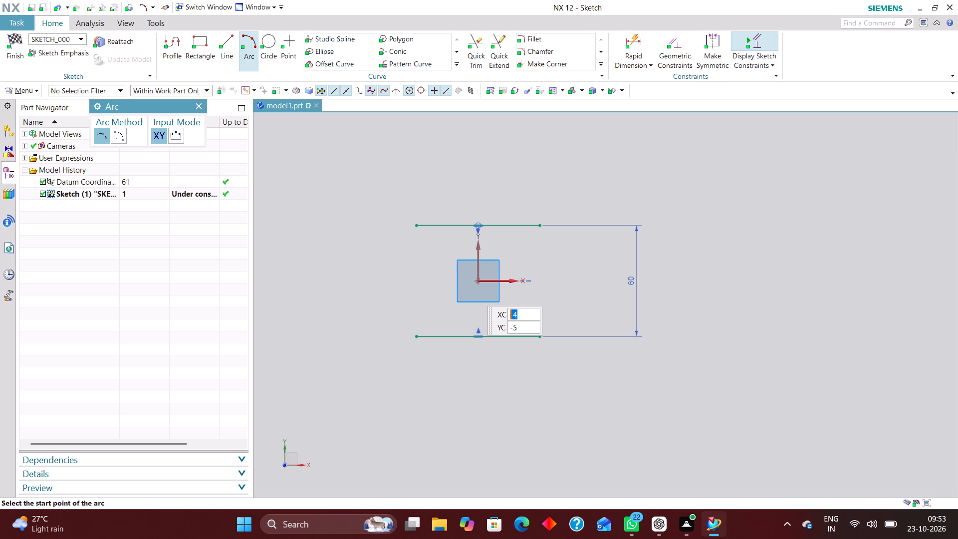
left_click(539, 225)
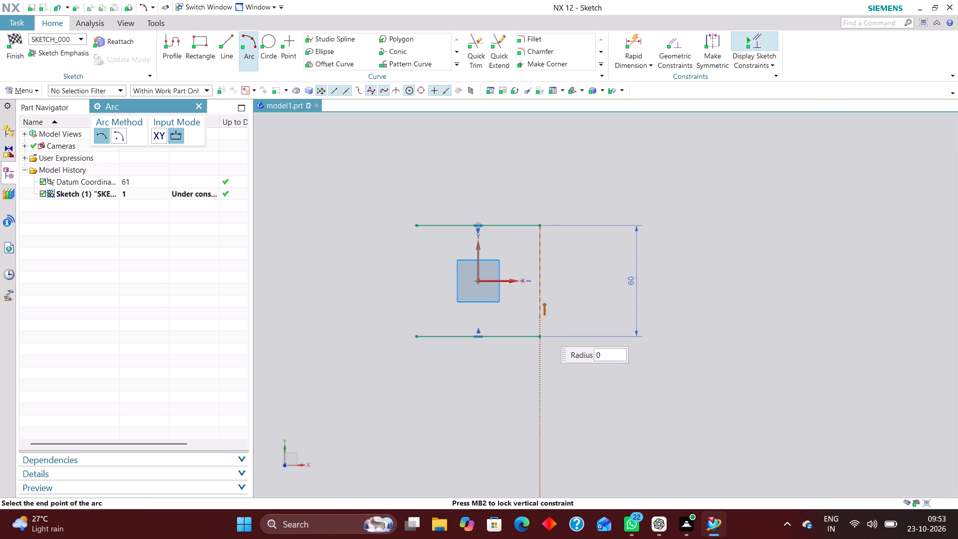
left_click(541, 337)
left_click(606, 287)
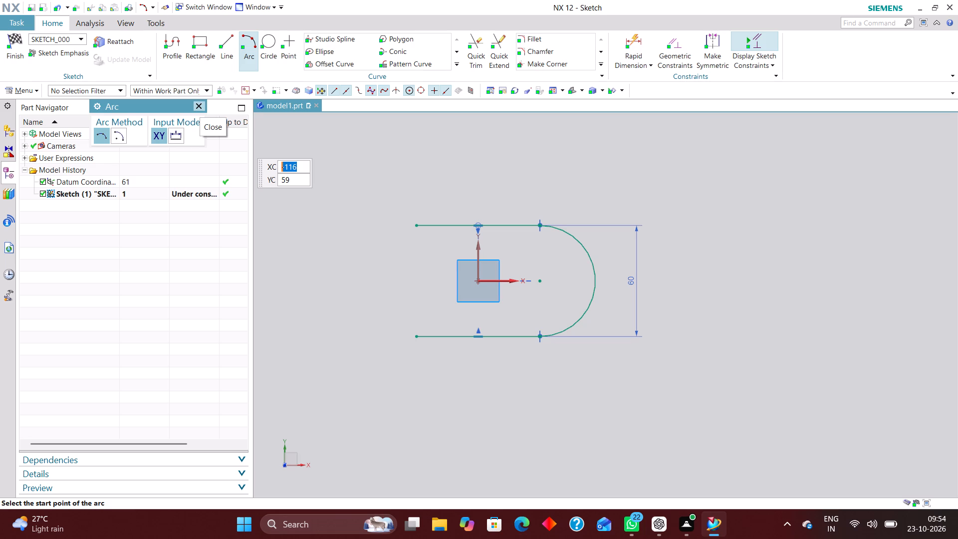
left_click(200, 106)
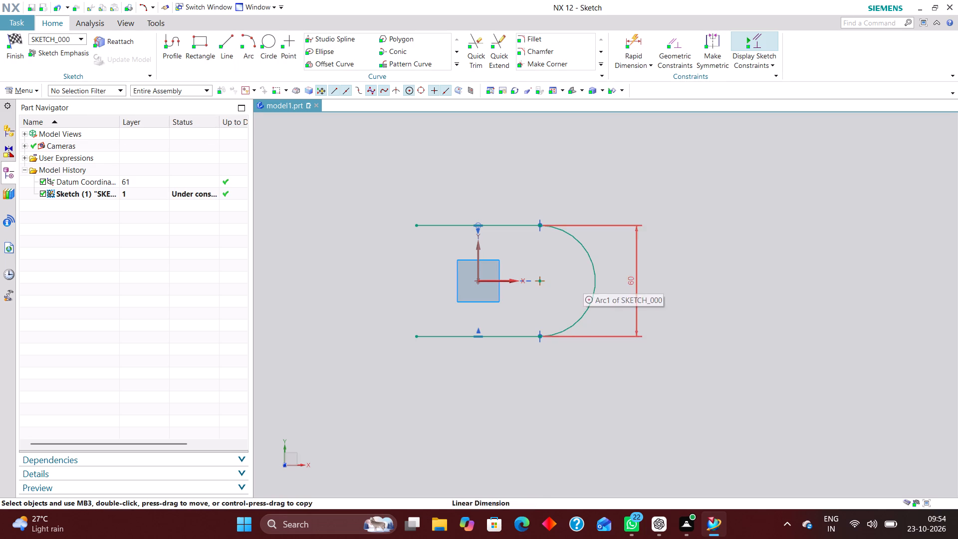
Dimension the overall horizontal length from the arc's outermost point to the lower line's free end as 100 mm.
scroll(631, 274, "down", 2)
scroll(528, 274, "up", 2)
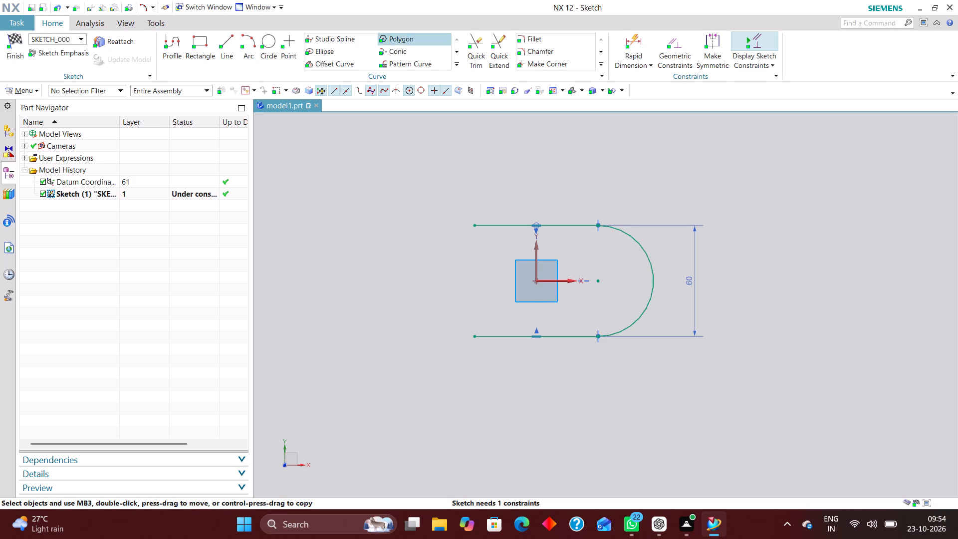
left_click(635, 40)
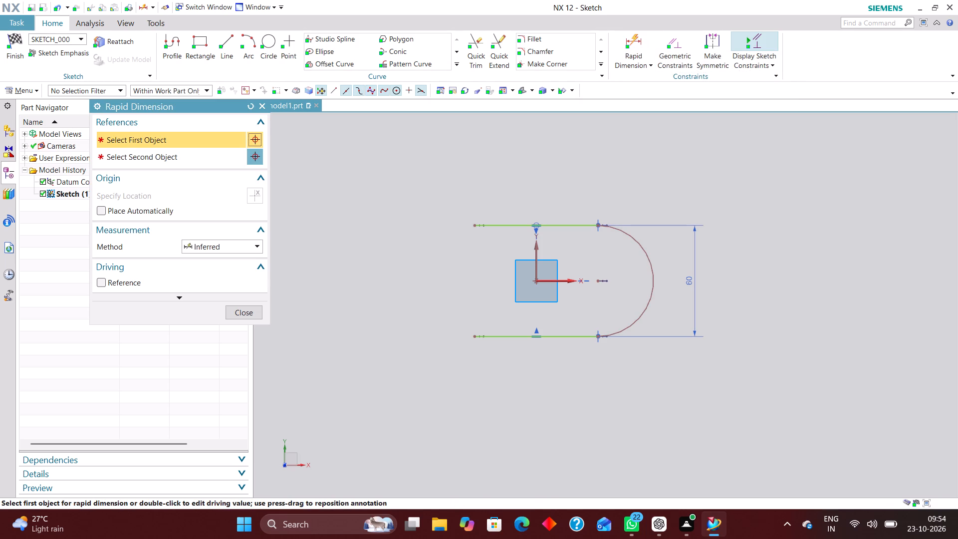
left_click(655, 281)
left_click(472, 333)
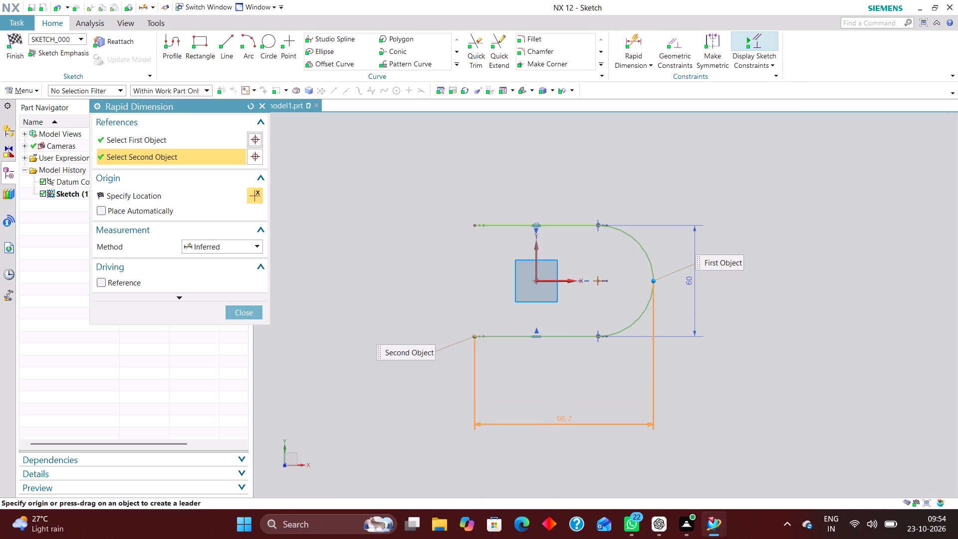
left_click(563, 438)
type("100")
key("Return")
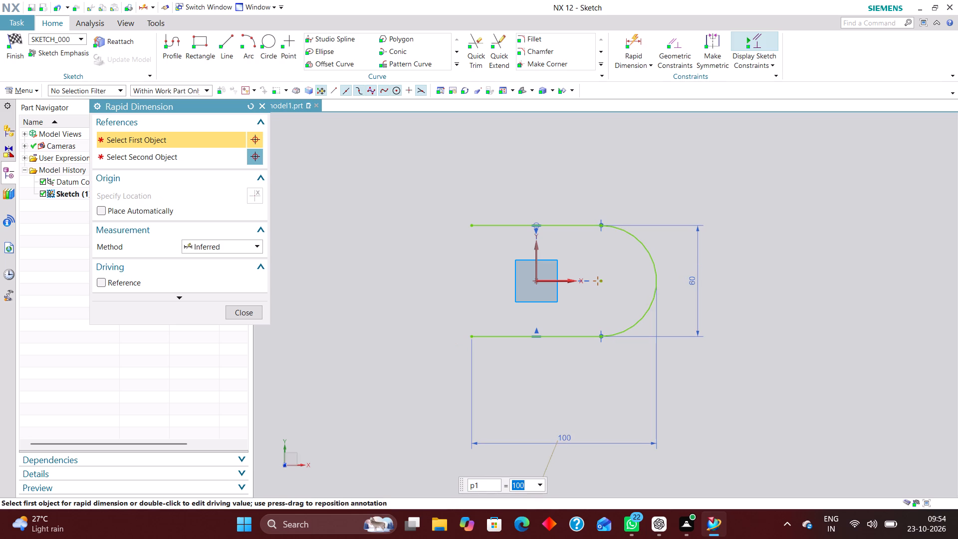
left_click(250, 313)
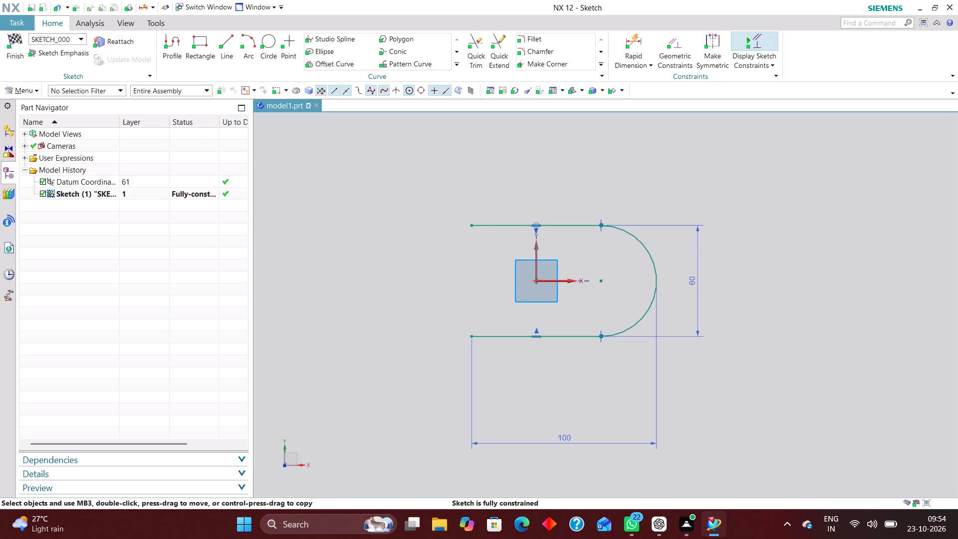
Close the profile with a vertical line between the free ends of the two horizontal lines, and finish the sketch.
left_click(227, 48)
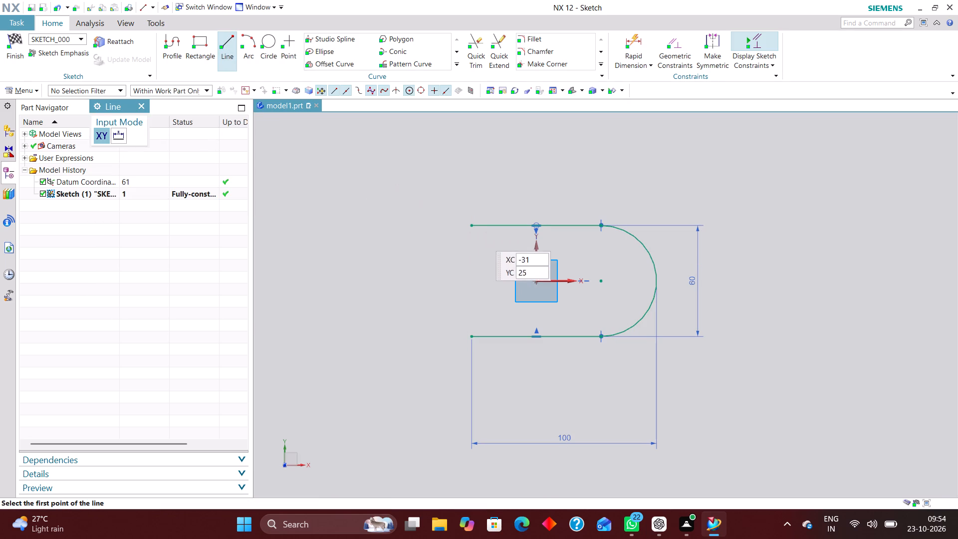
left_click(471, 222)
left_click(469, 335)
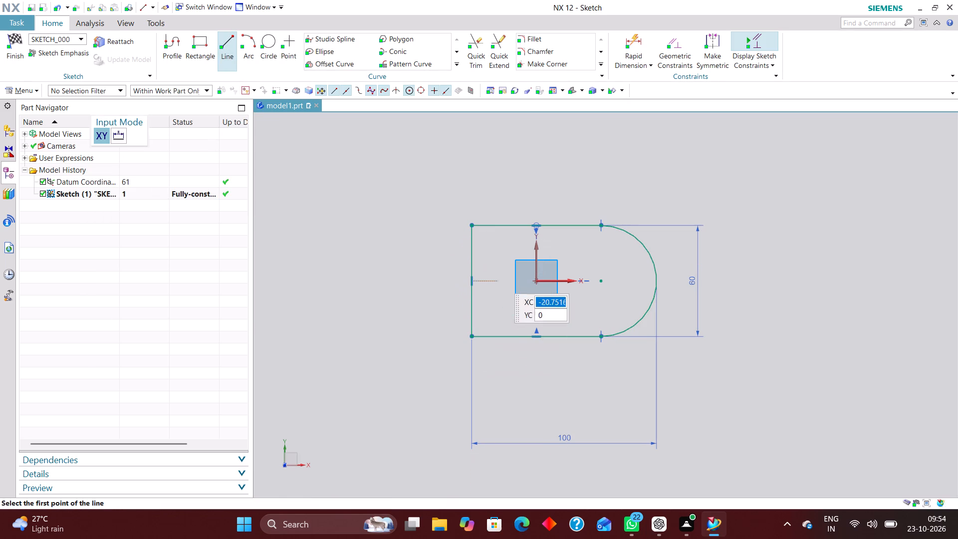
left_click(142, 102)
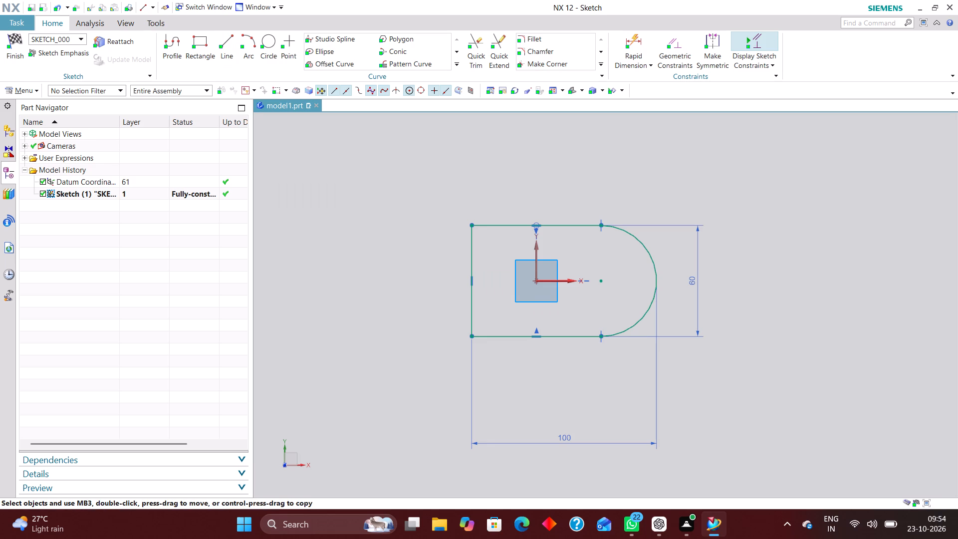
left_click(15, 36)
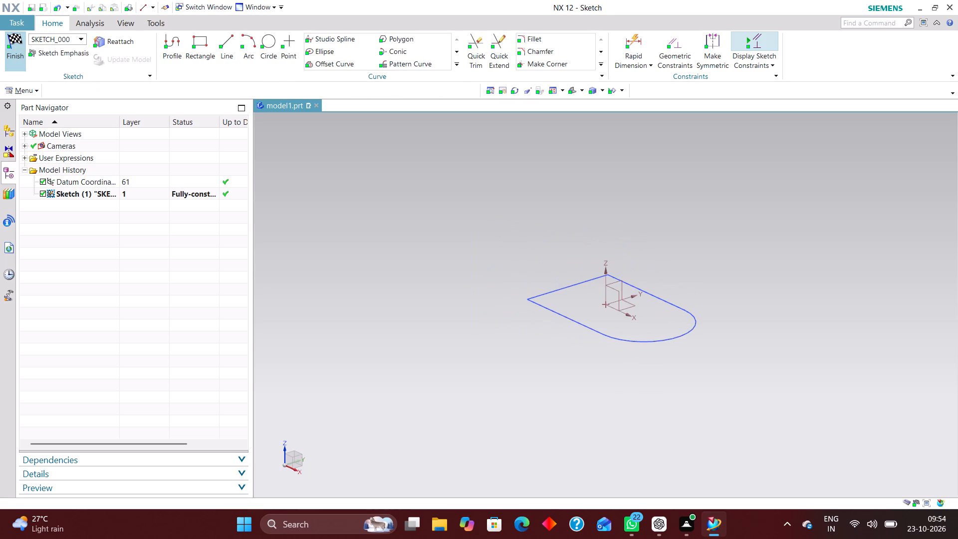
Extrude the closed base profile from a start distance of 0 mm to an end distance of 12 mm.
right_click_drag(566, 316, 736, 315)
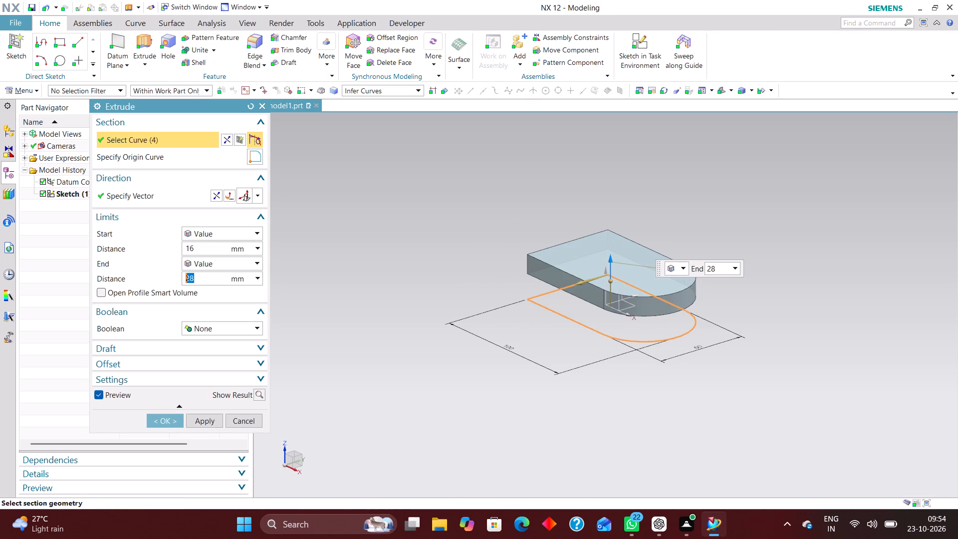
left_click_drag(199, 249, 149, 247)
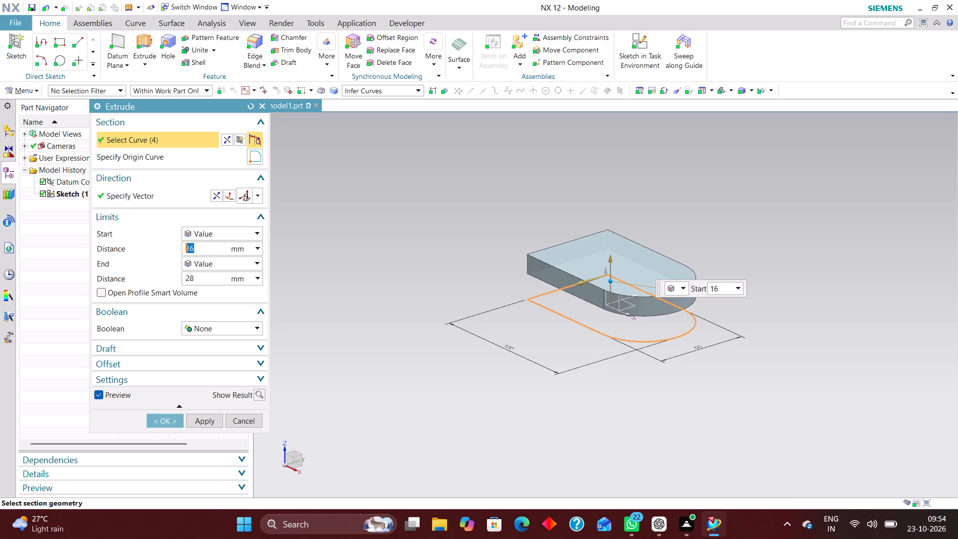
key("0")
key("Return")
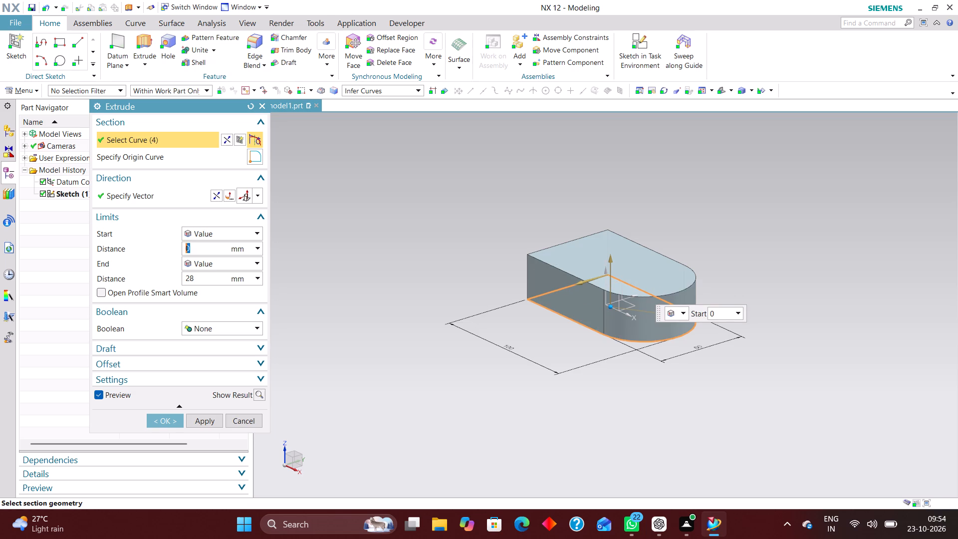
left_click_drag(199, 279, 158, 274)
type("12")
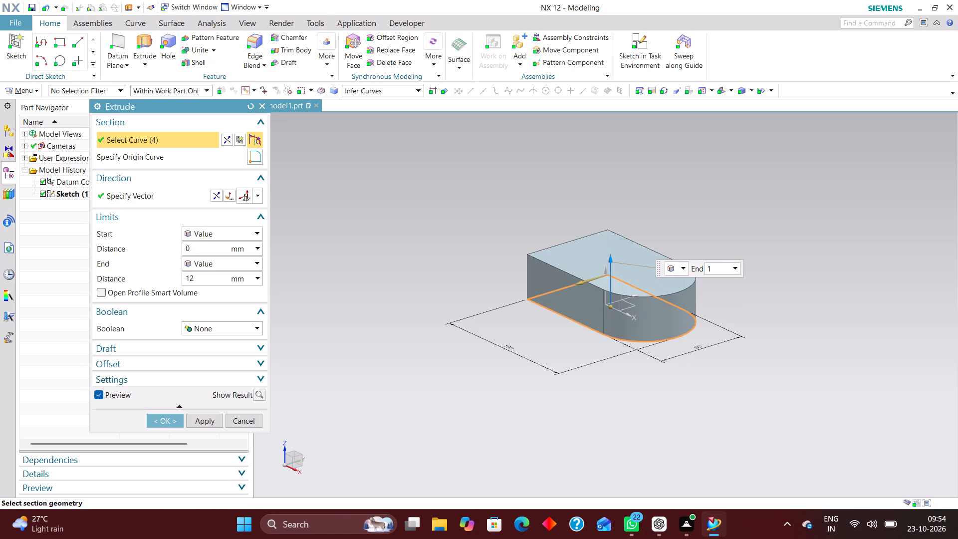
key("Return")
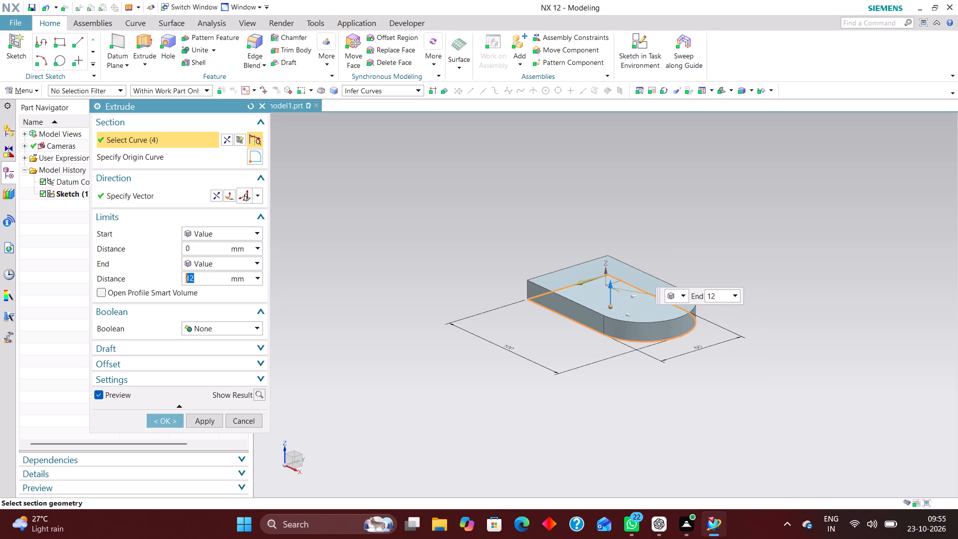
left_click(171, 422)
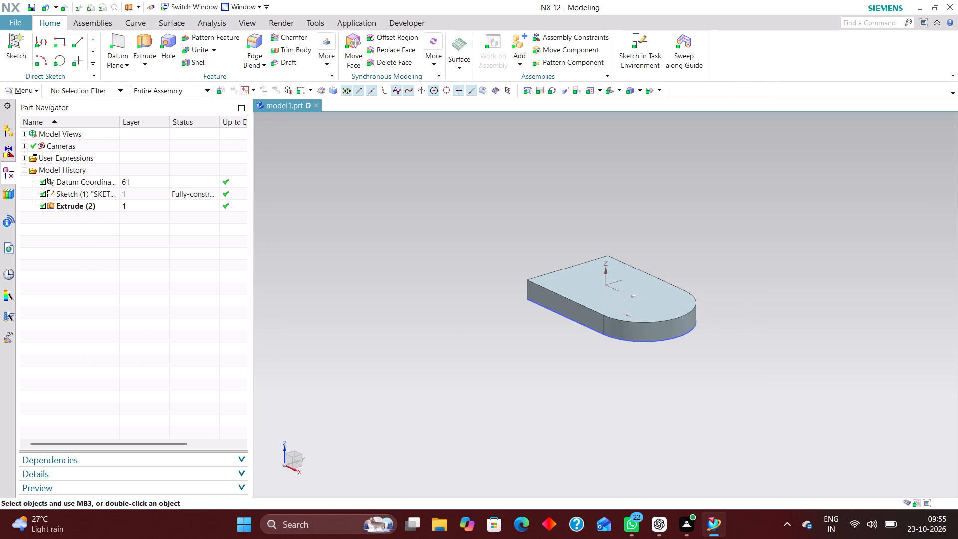
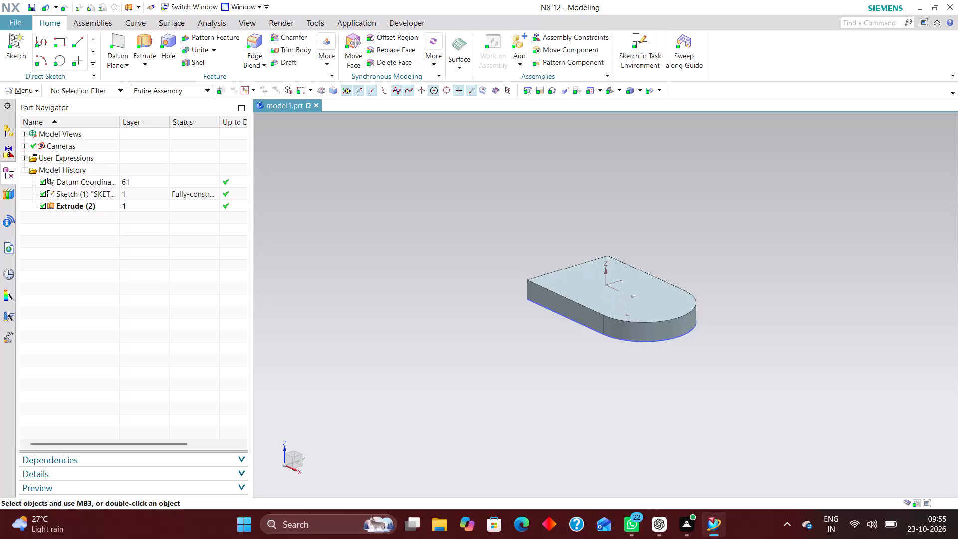
Create a sketch on the XZ plane of the datum coordinate system and finish it without drawing any geometry.
left_click(646, 32)
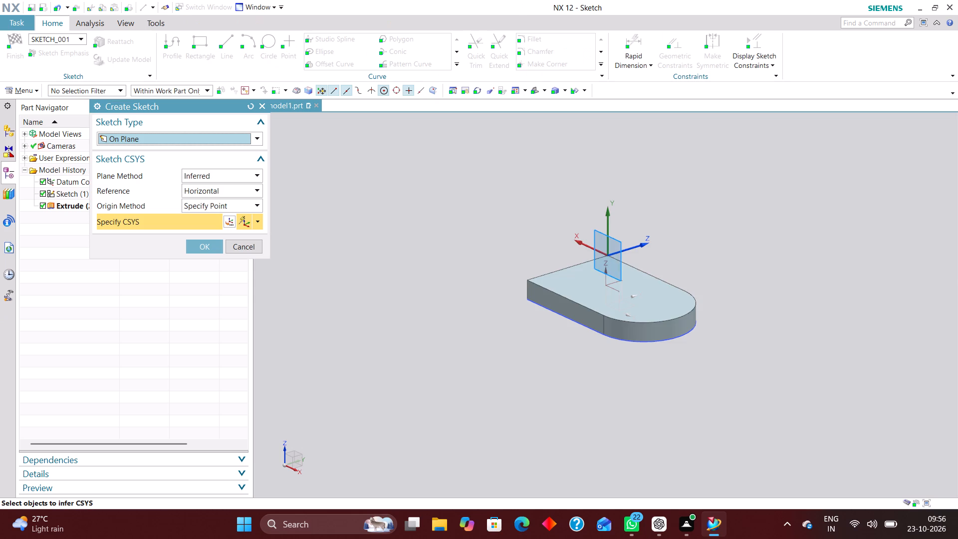
left_click(608, 287)
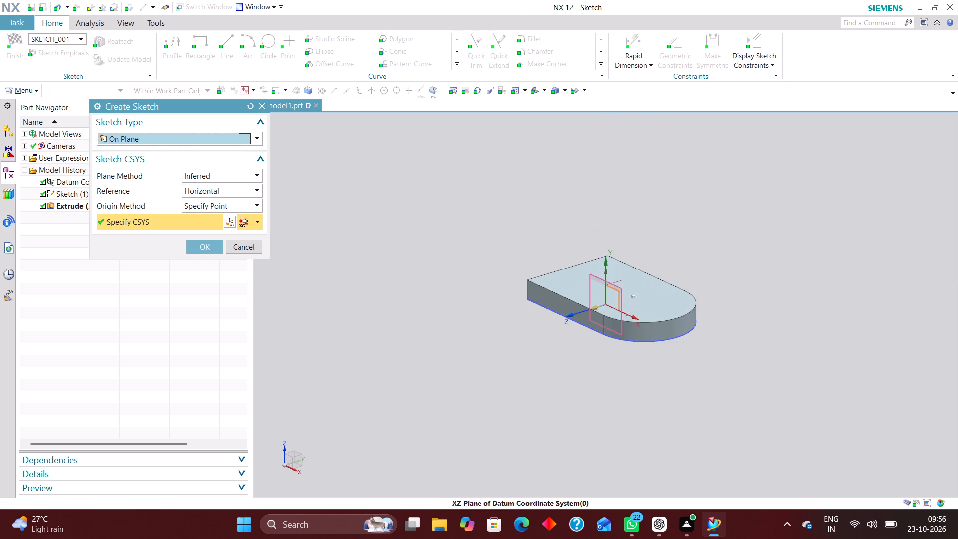
left_click(205, 251)
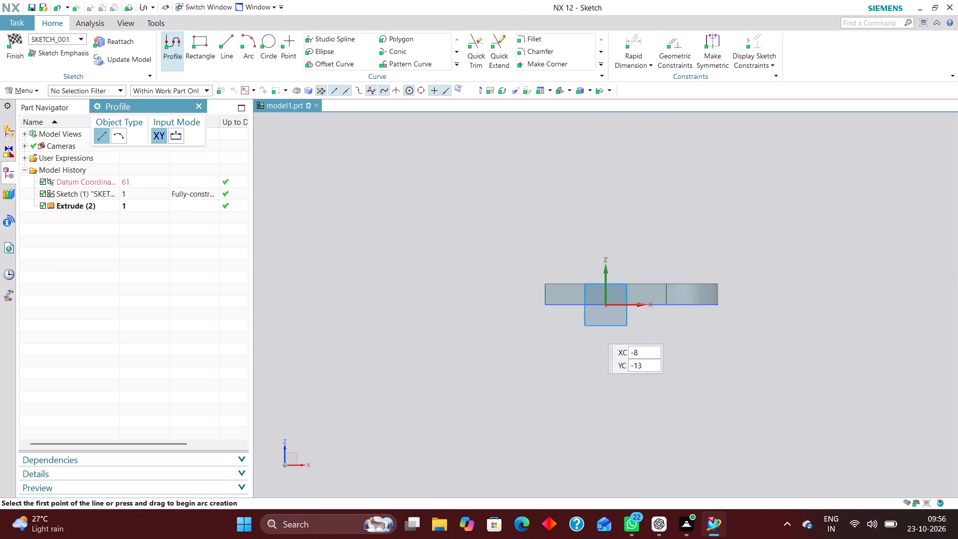
scroll(593, 269, "up", 3)
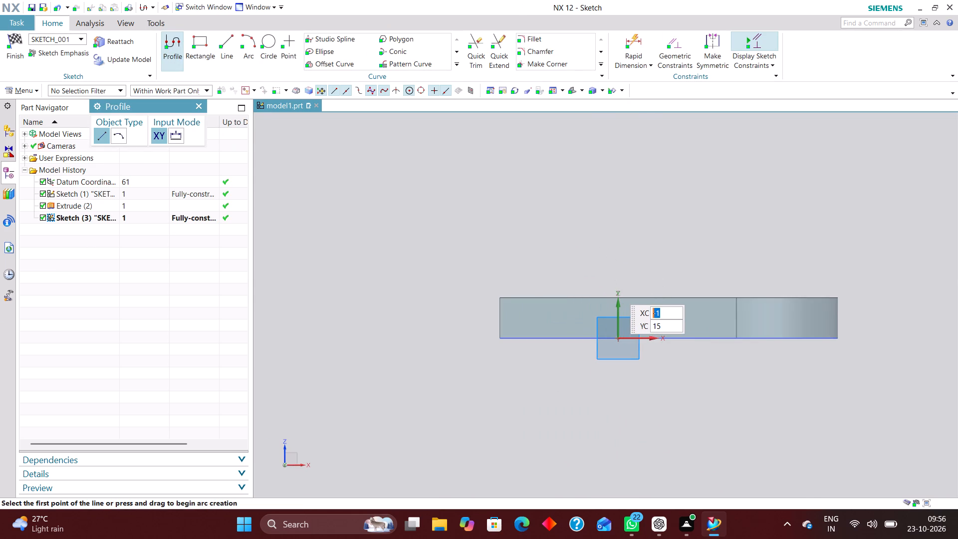
scroll(614, 288, "up", 2)
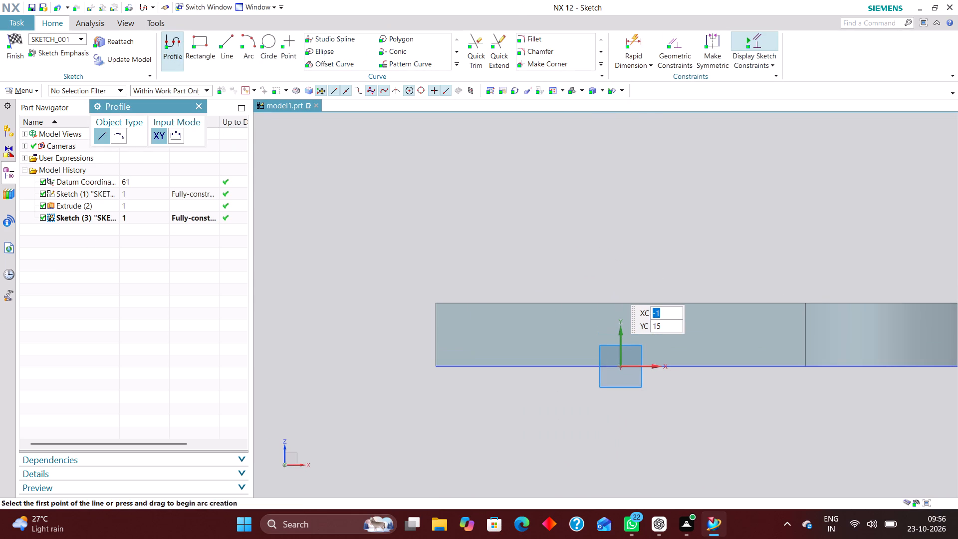
scroll(636, 226, "down", 4)
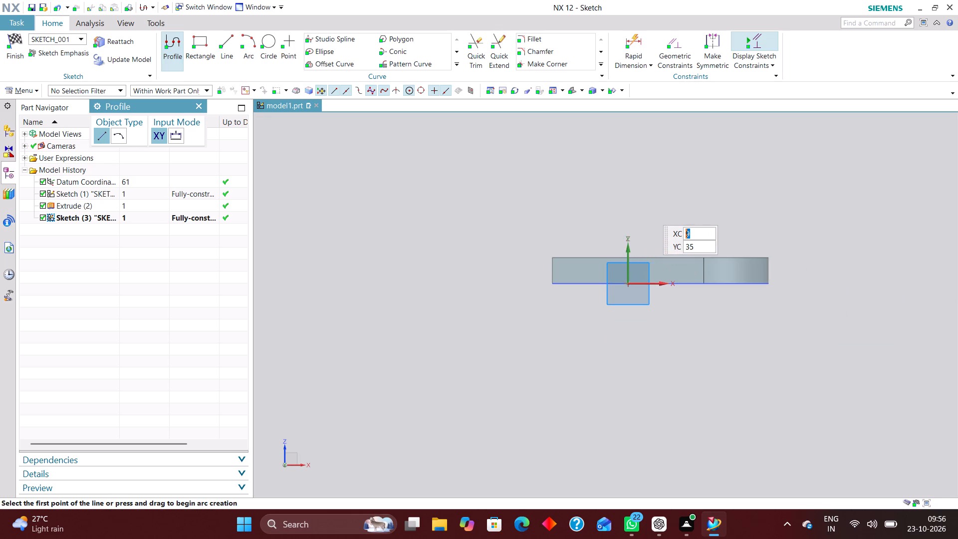
middle_click_drag(647, 209, 643, 232)
scroll(645, 224, "up", 1)
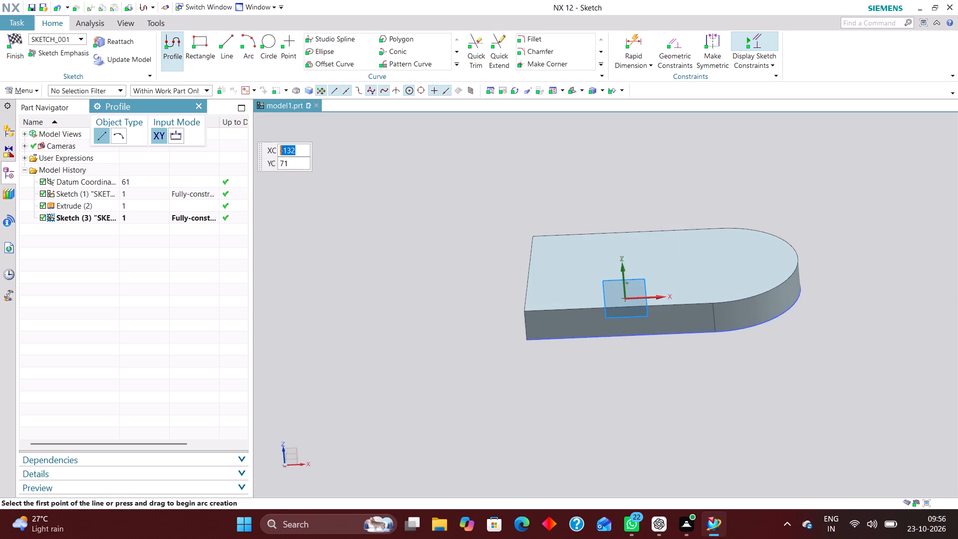
left_click(200, 109)
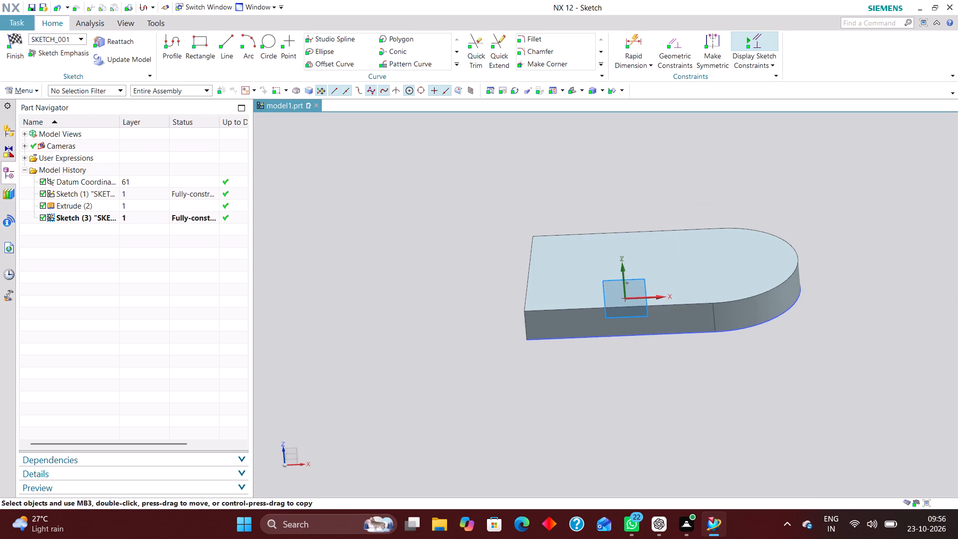
left_click(12, 34)
Reopen the base profile sketch with rollback and delete the symmetric constraint of the horizontal lines about the X axis.
left_click(144, 193)
right_click(144, 193)
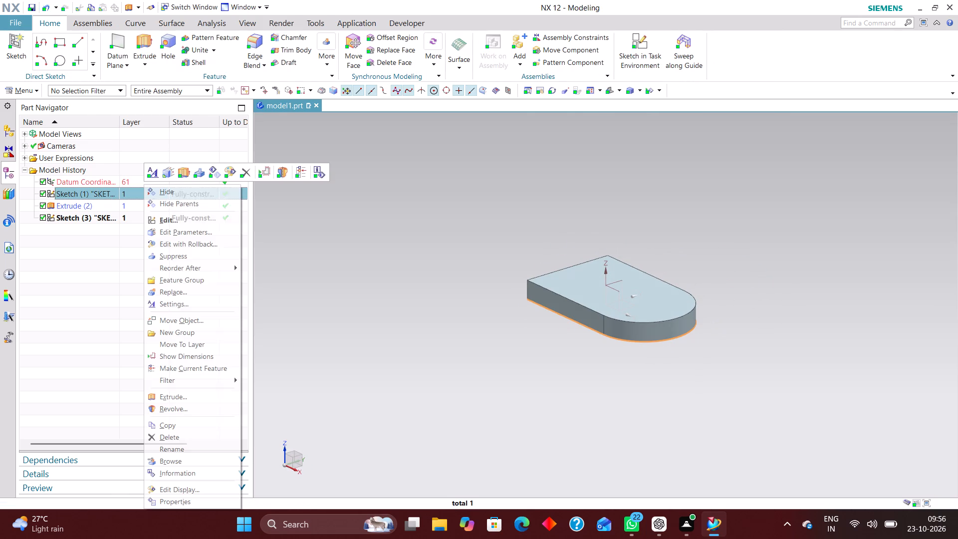
left_click(188, 242)
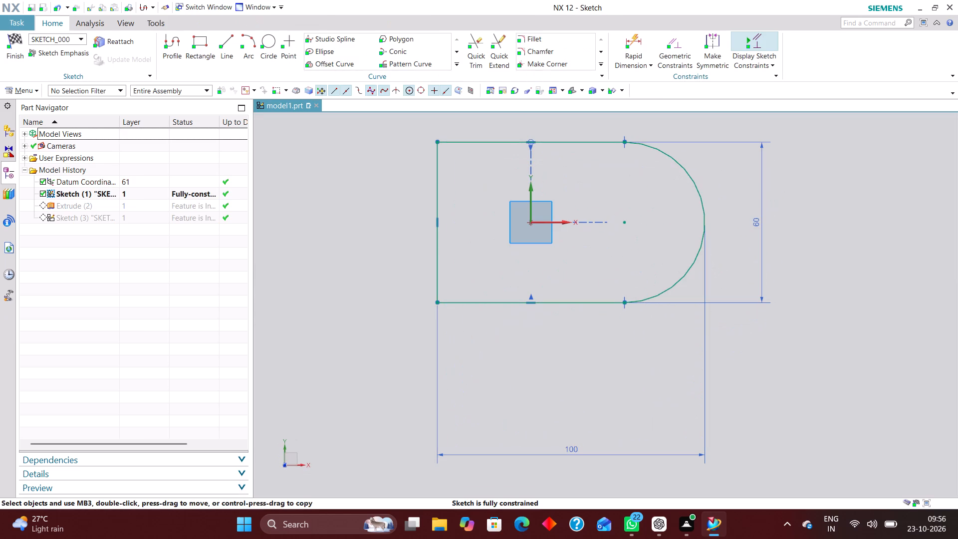
scroll(491, 293, "down", 1)
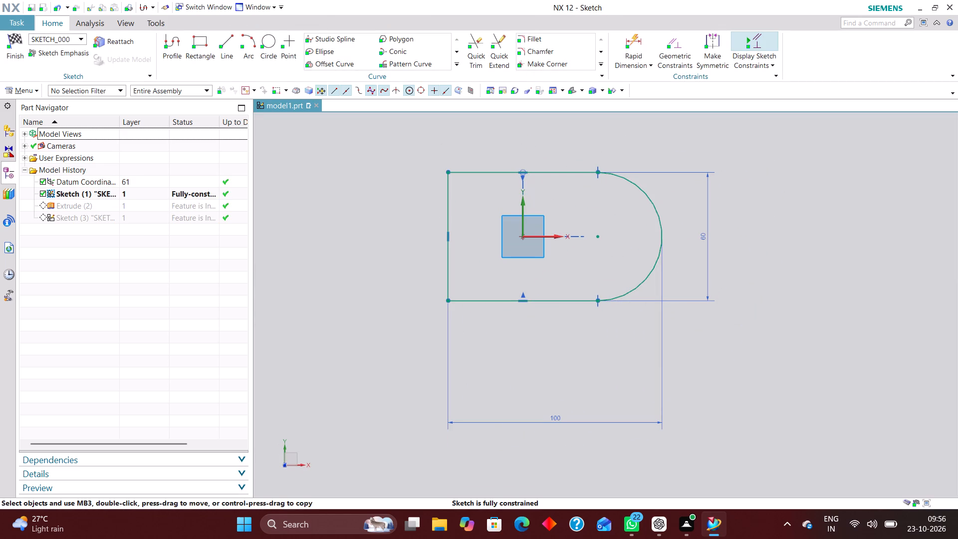
scroll(519, 188, "up", 6)
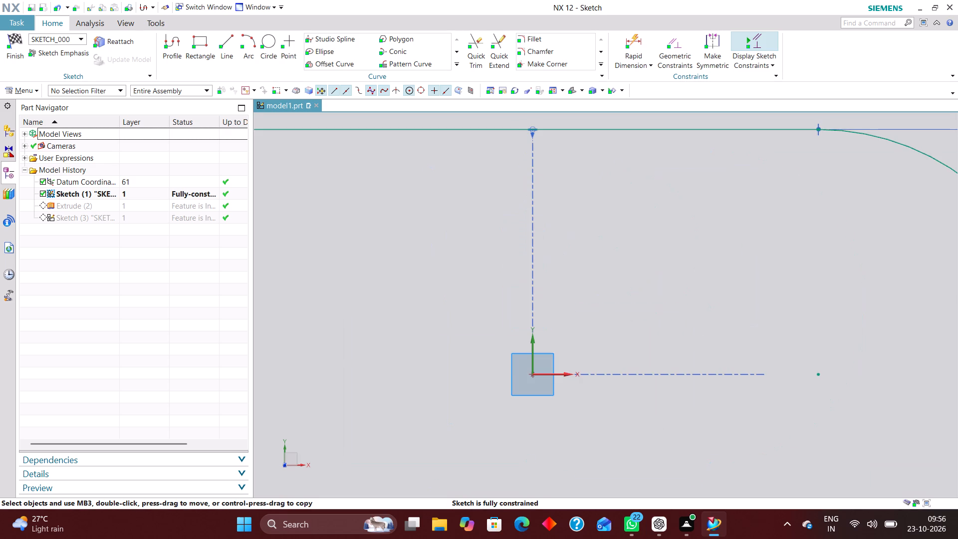
right_click_drag(534, 191, 491, 190)
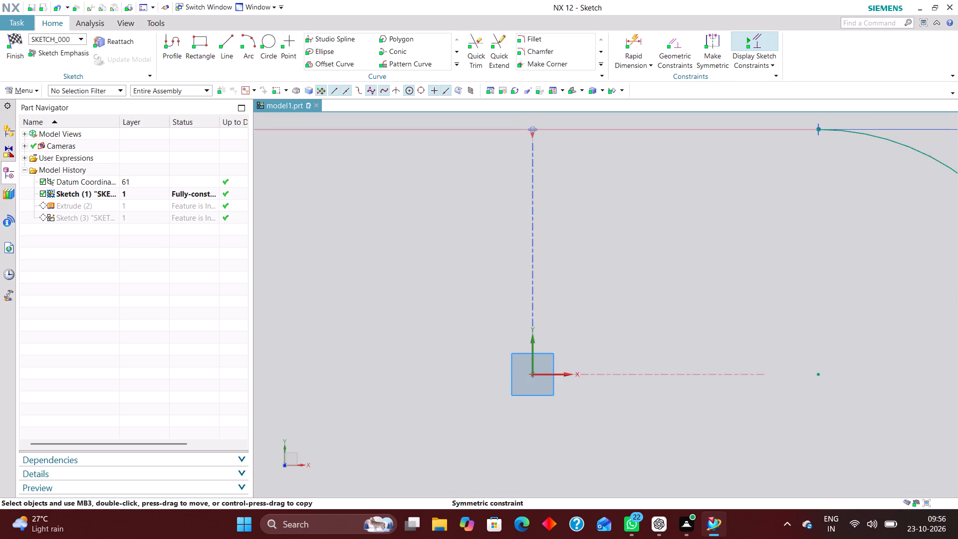
right_click_drag(536, 142, 486, 147)
scroll(510, 168, "down", 5)
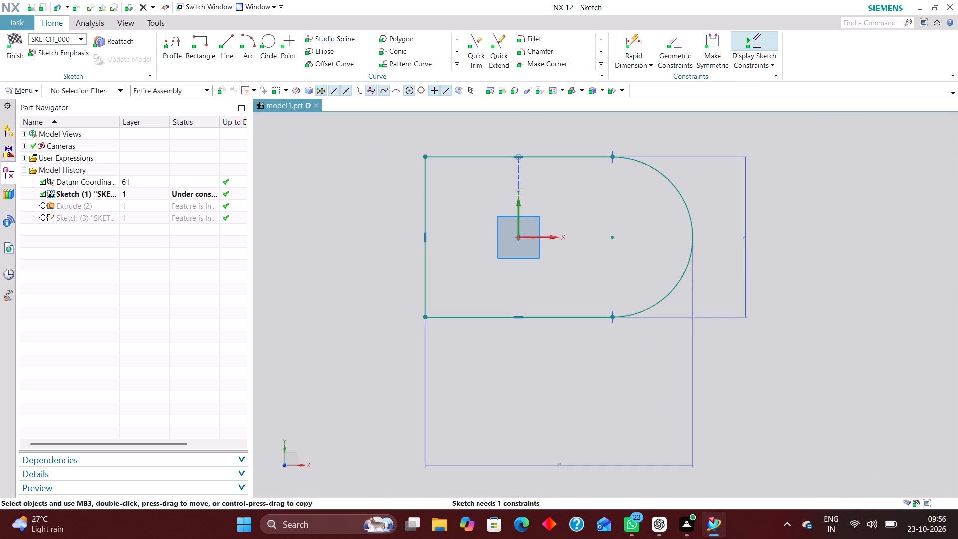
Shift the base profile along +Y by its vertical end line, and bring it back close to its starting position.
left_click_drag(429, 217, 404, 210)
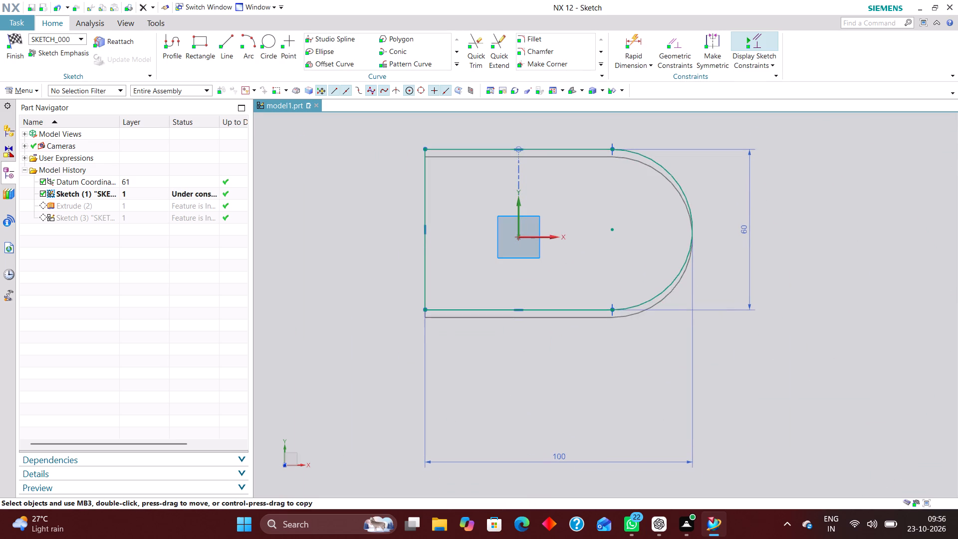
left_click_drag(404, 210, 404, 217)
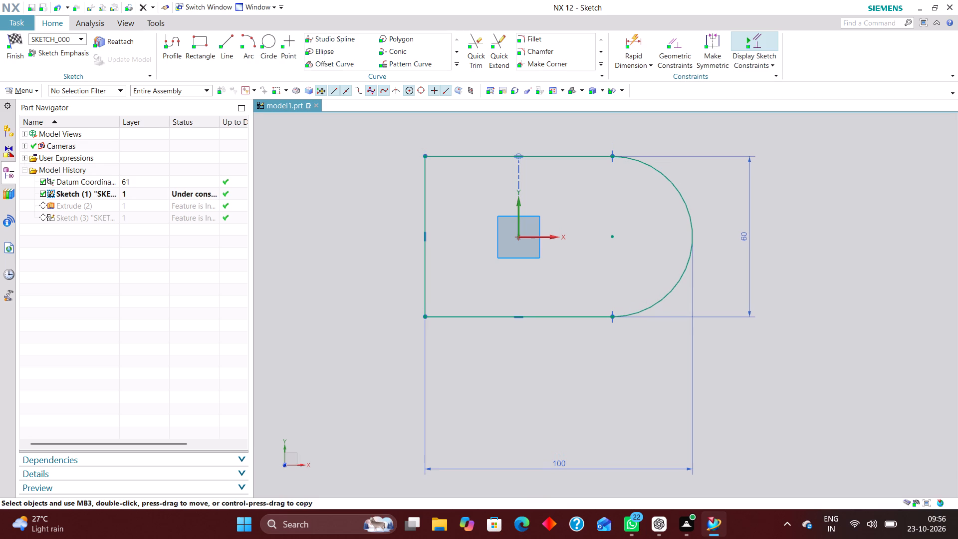
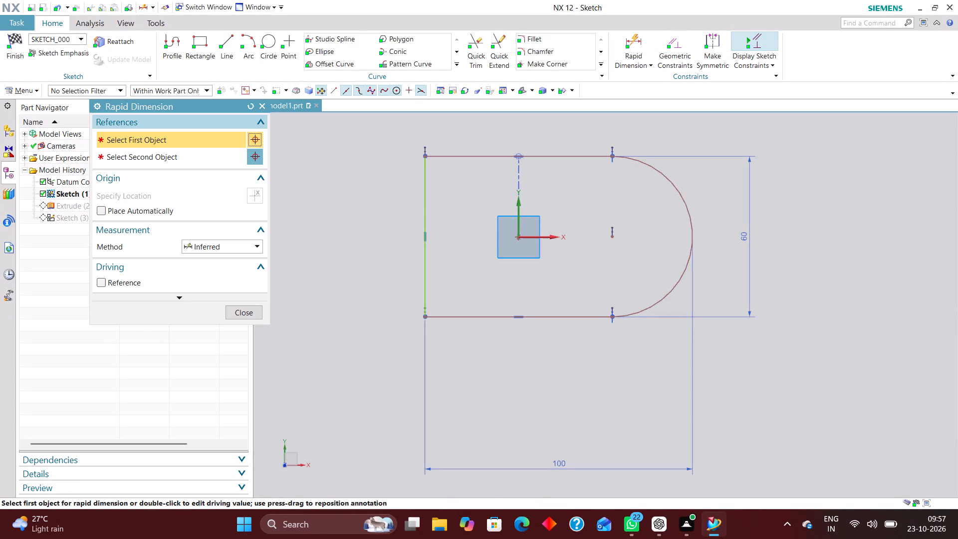
Delete the constraint that ties the midpoint of the base profile's upper horizontal line to the Y axis.
left_click(263, 103)
scroll(503, 179, "up", 7)
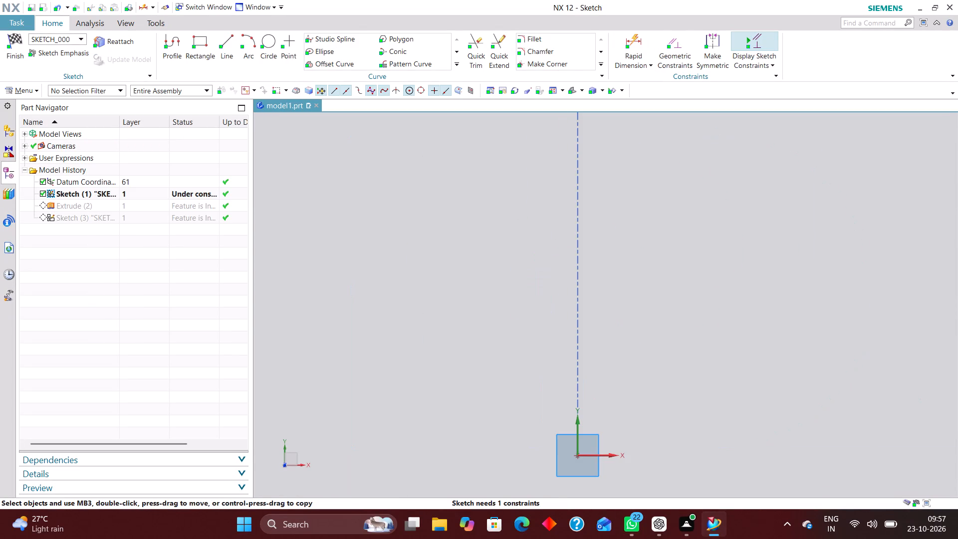
scroll(566, 265, "down", 5)
scroll(571, 204, "up", 5)
right_click(574, 217)
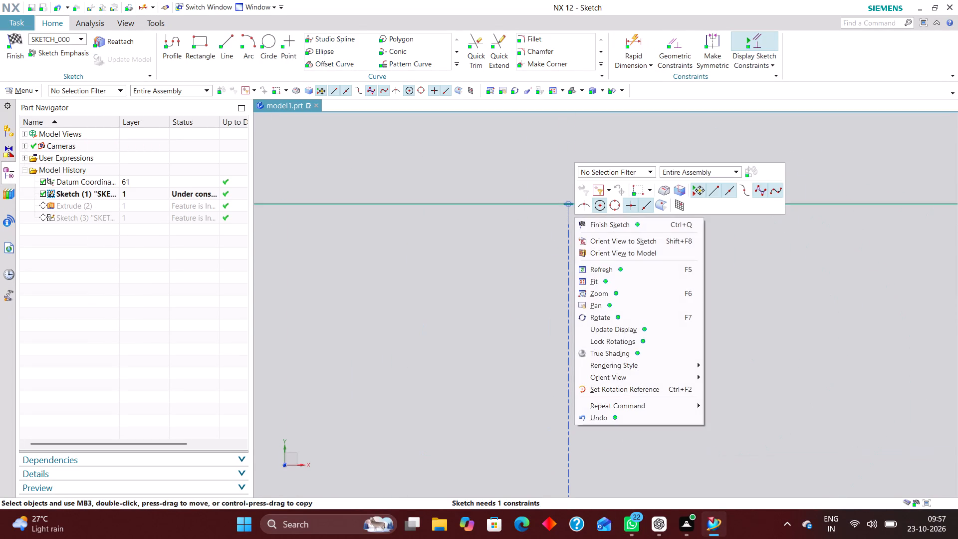
left_click(547, 241)
right_click_drag(570, 219, 497, 245)
scroll(517, 234, "down", 7)
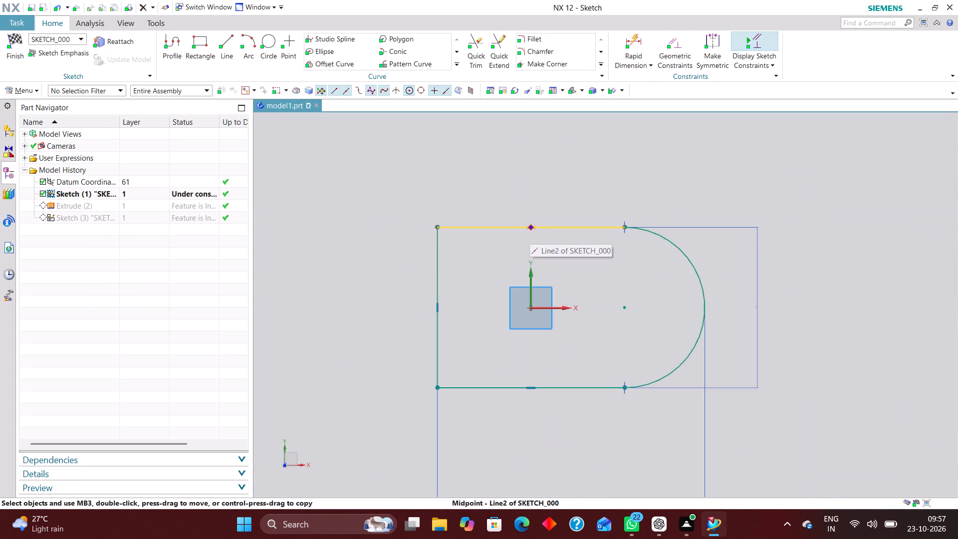
Dimension the base profile's straight vertical end line from the Y axis and set the distance to 50 mm.
left_click(635, 46)
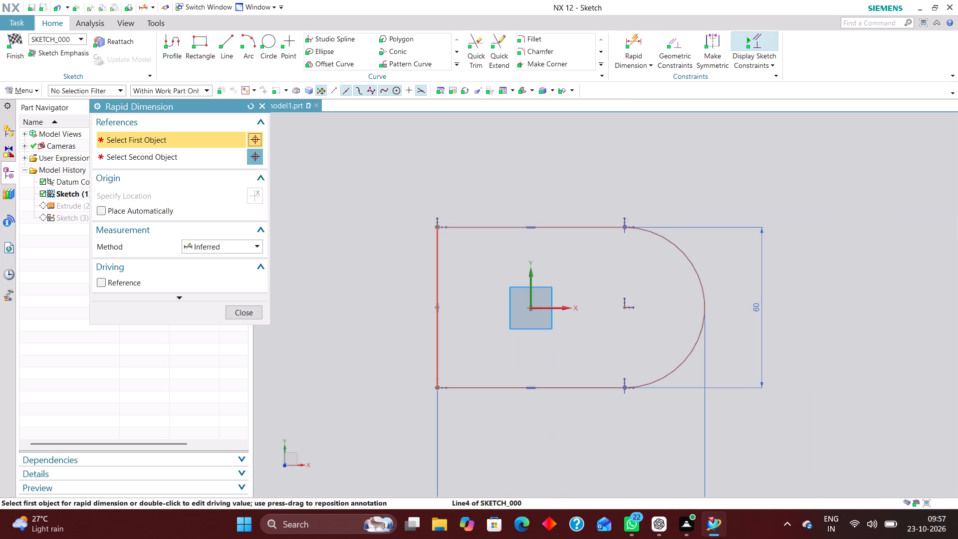
left_click(436, 352)
left_click(533, 295)
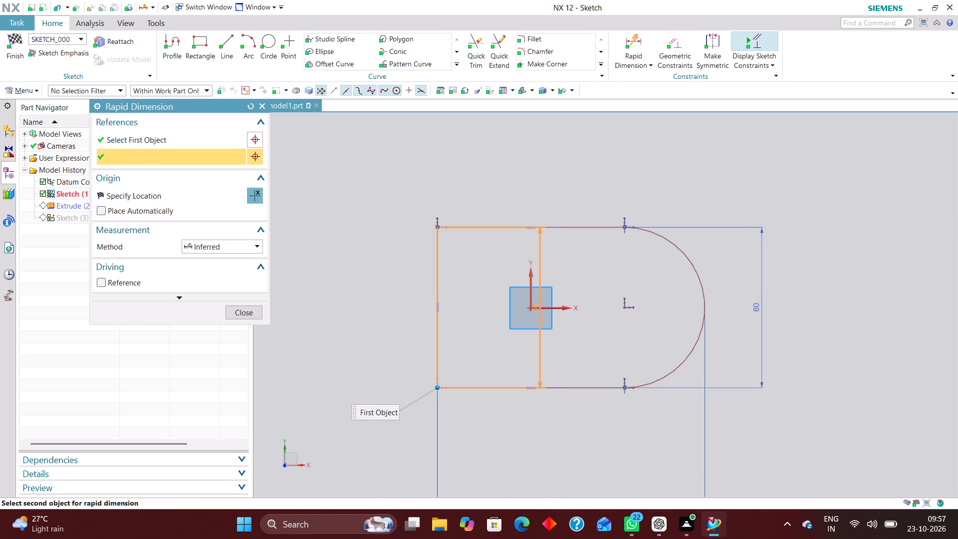
left_click(479, 453)
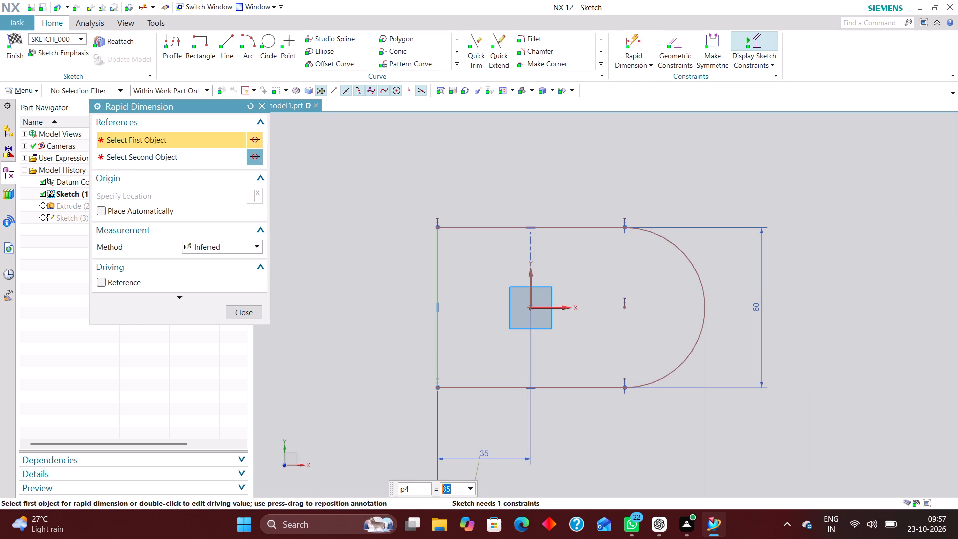
type("50")
key("Return")
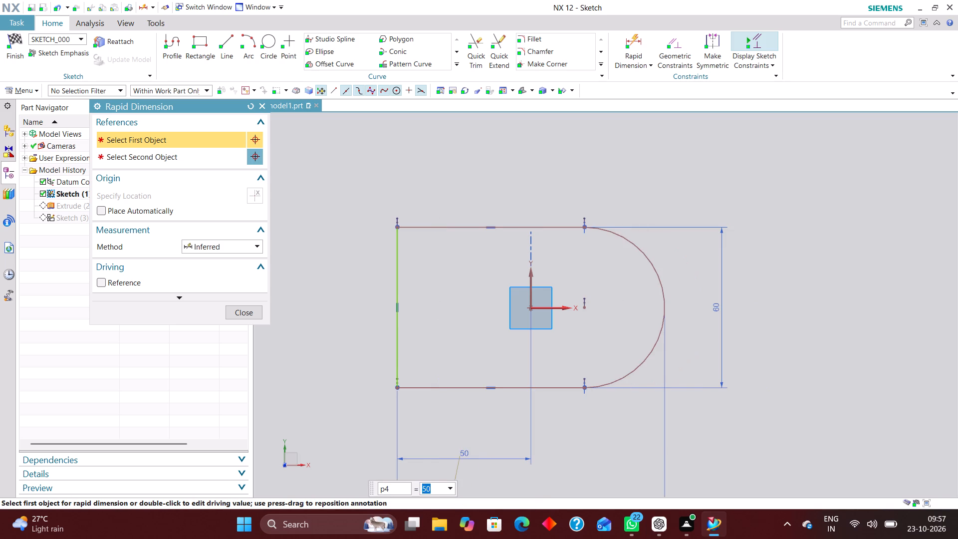
left_click(247, 315)
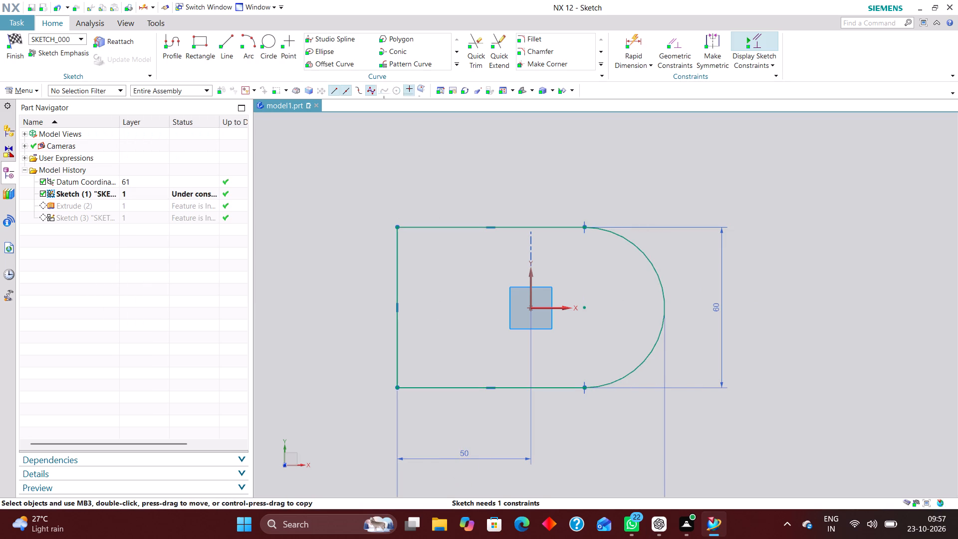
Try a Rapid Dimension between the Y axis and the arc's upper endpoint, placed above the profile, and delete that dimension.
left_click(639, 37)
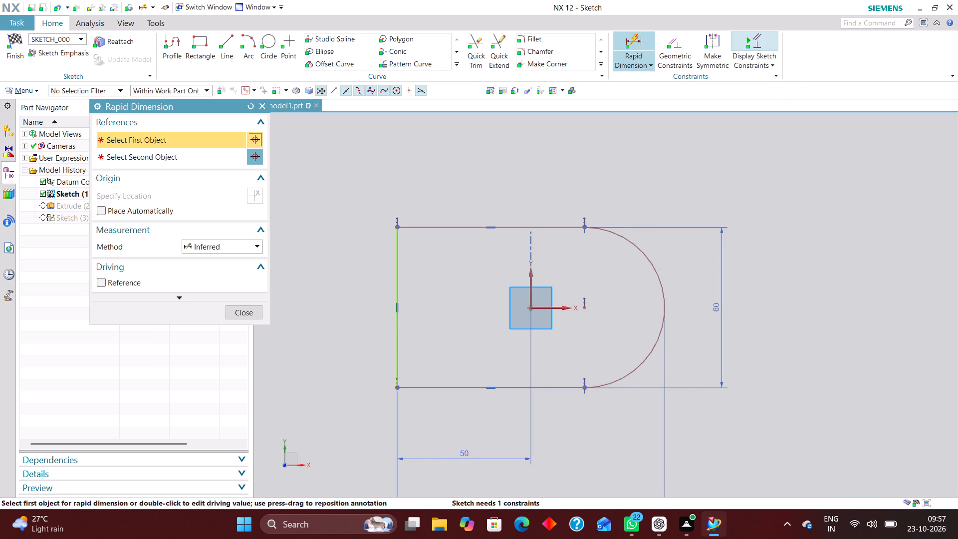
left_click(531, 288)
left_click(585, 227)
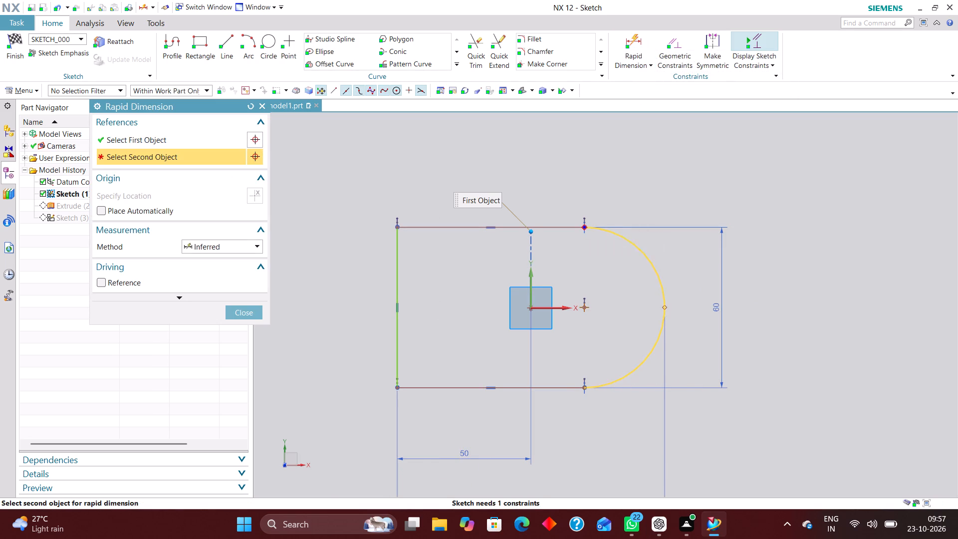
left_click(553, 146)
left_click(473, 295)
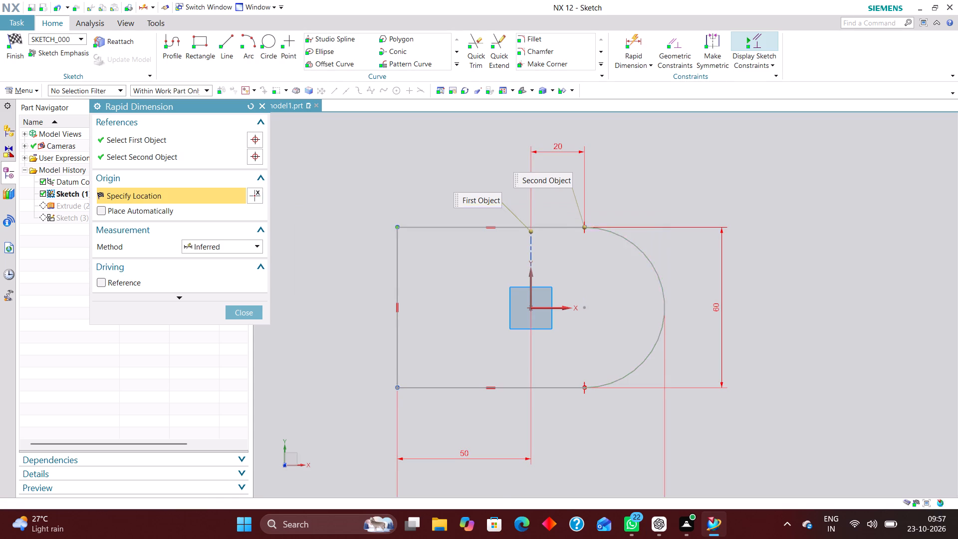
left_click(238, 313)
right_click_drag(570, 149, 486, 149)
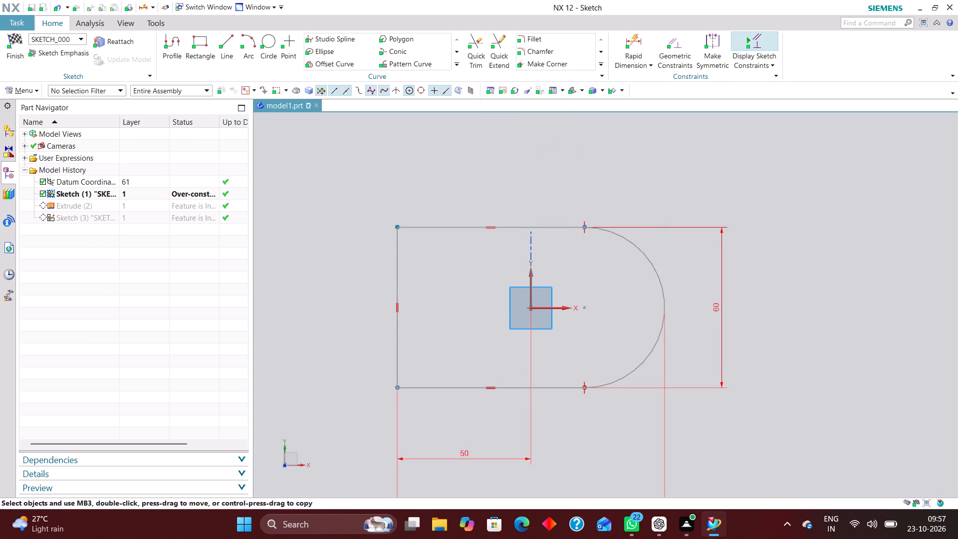
Finish the base profile sketch and return to the solid model.
scroll(491, 272, "down", 3)
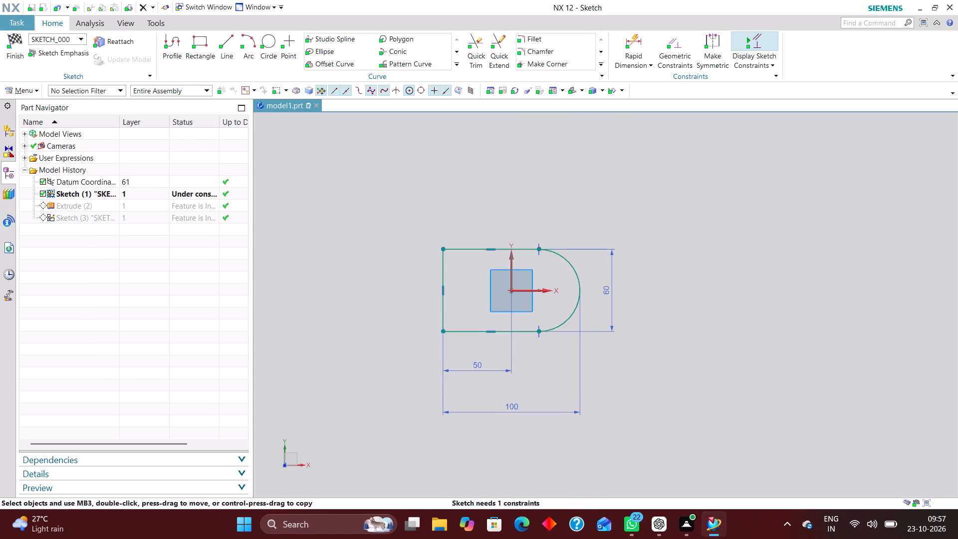
scroll(501, 389, "up", 1)
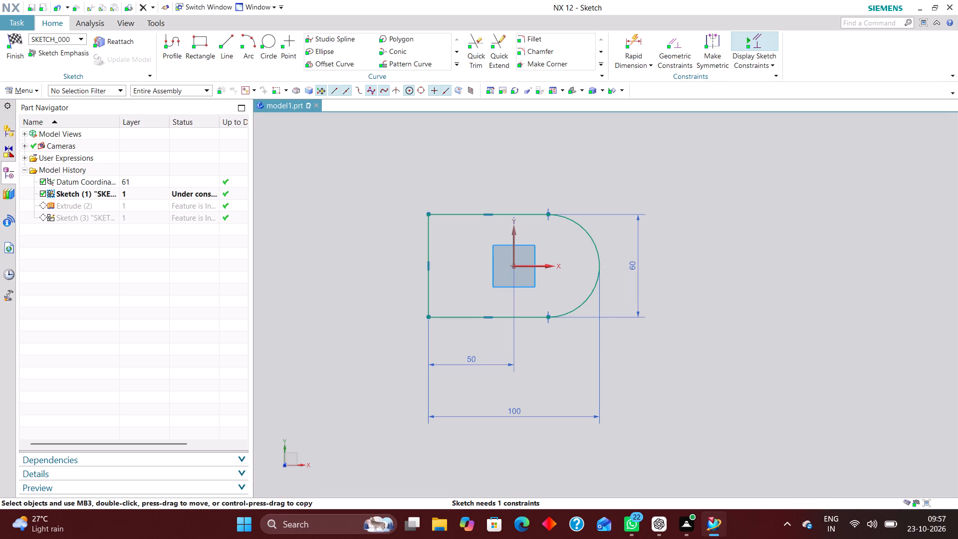
left_click(18, 38)
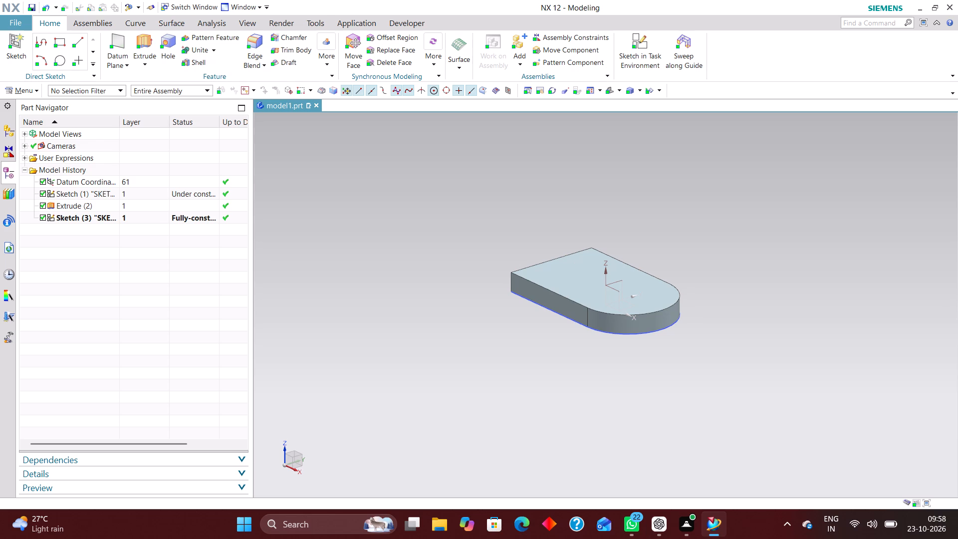
Reopen the empty XZ-plane sketch, Sketch (3), for editing.
left_click(142, 216)
right_click(143, 216)
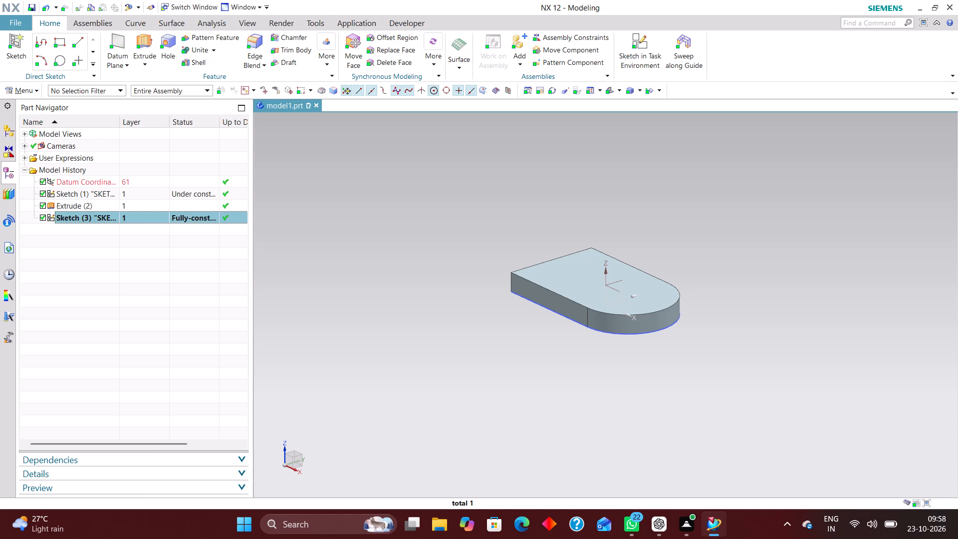
left_click(200, 262)
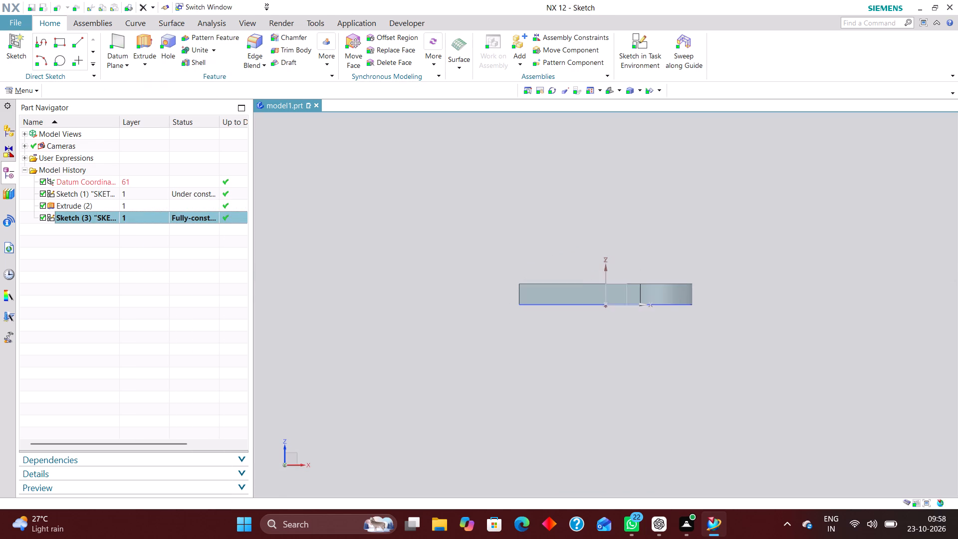
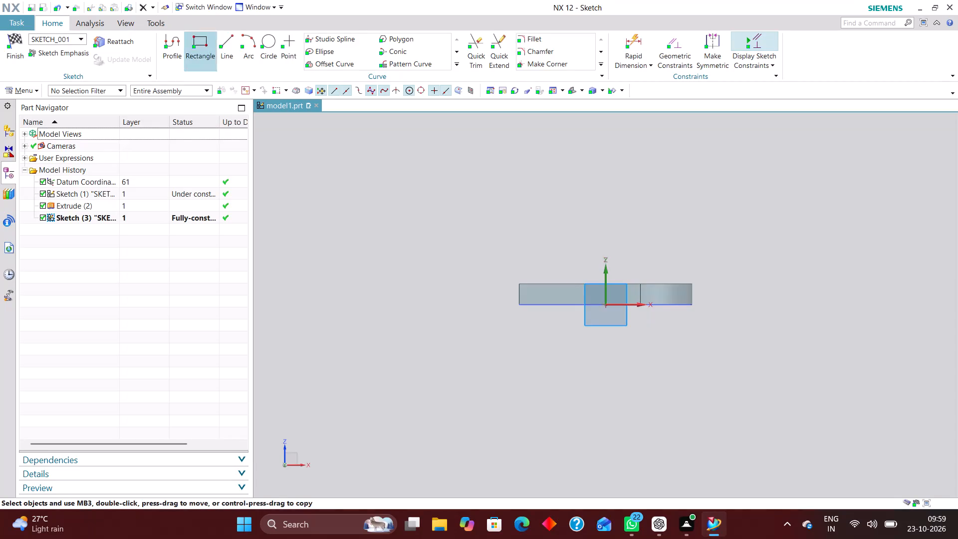
Sketch a rectangle about 52 mm wide and 60 mm high just above the base.
left_click(223, 39)
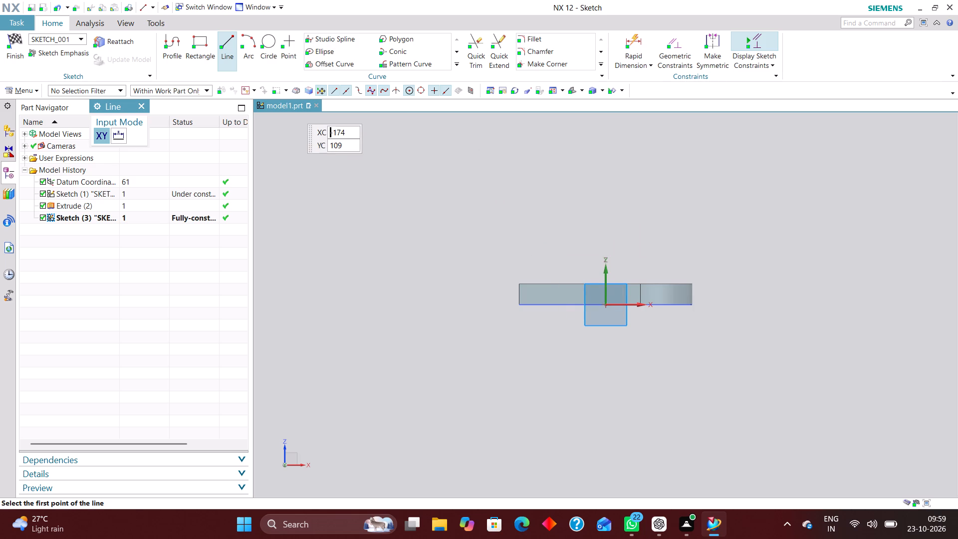
left_click(201, 37)
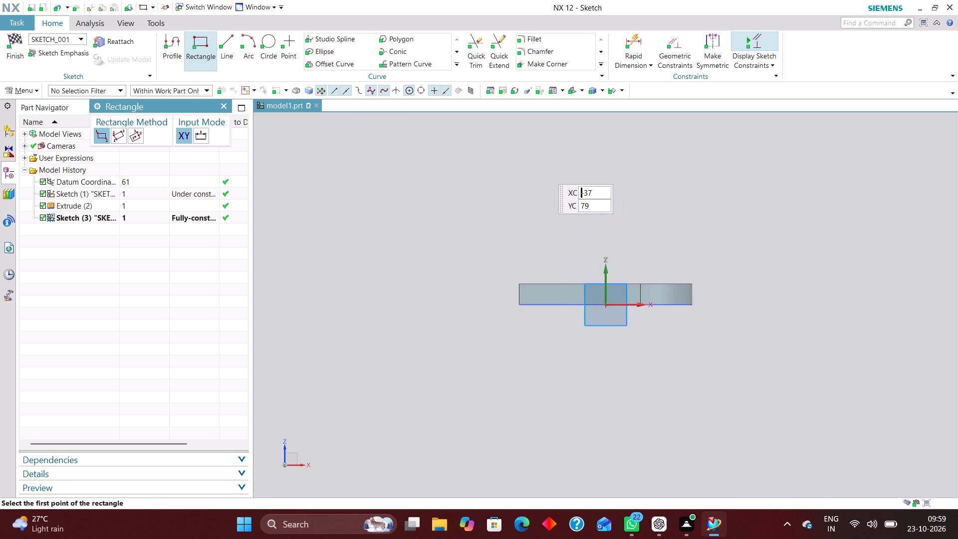
left_click(548, 171)
left_click(639, 275)
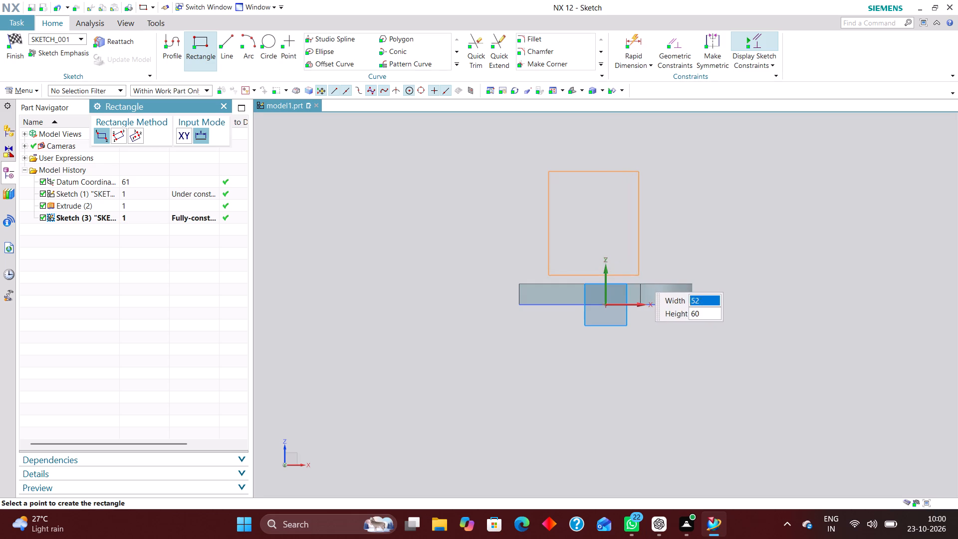
left_click(227, 105)
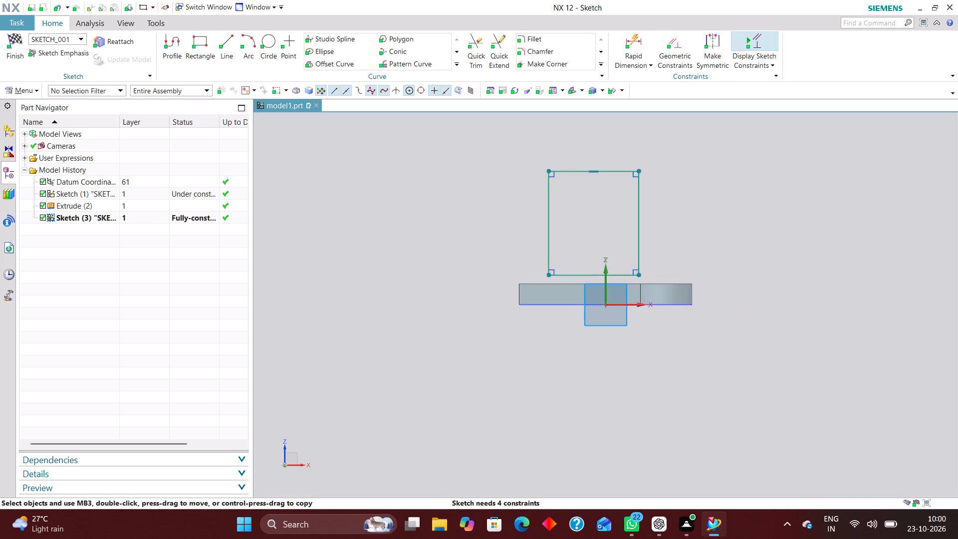
Dimension the rectangle's left side from the base's straight end edge and set the distance to 8 mm.
left_click(633, 36)
scroll(527, 301, "up", 4)
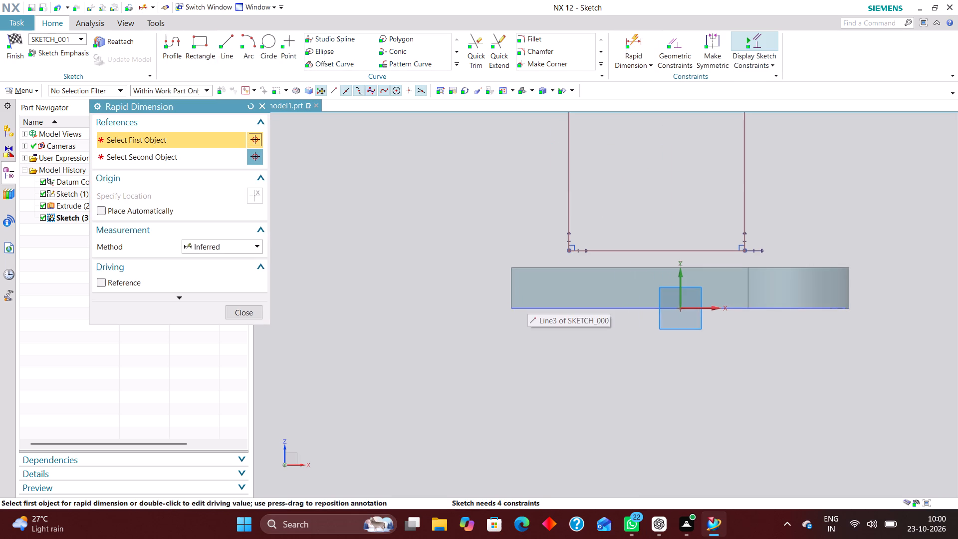
left_click(512, 290)
left_click(568, 223)
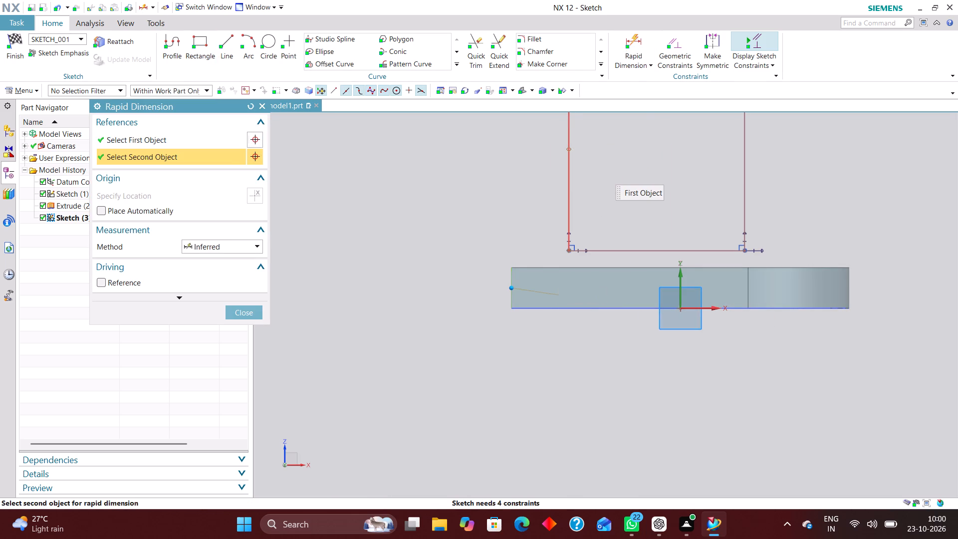
left_click(541, 369)
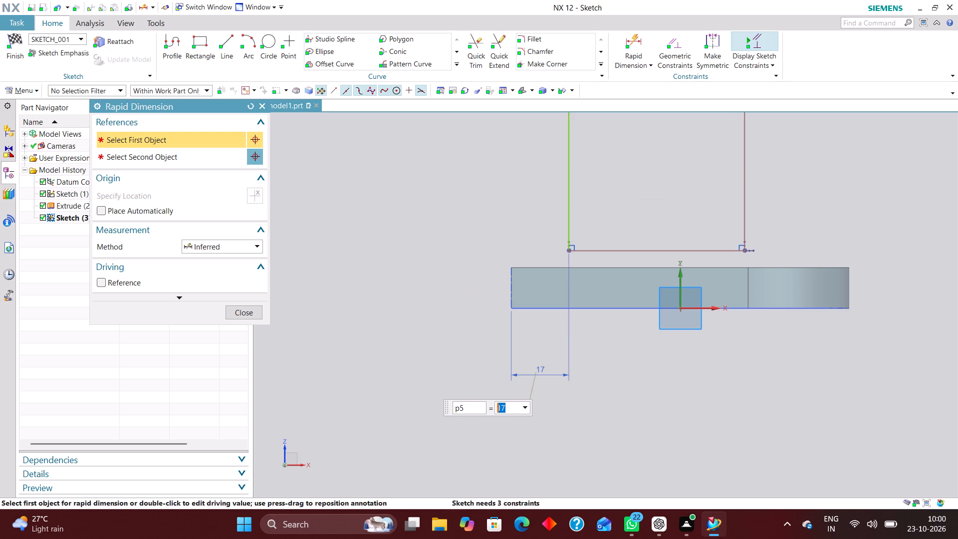
key("8")
key("Return")
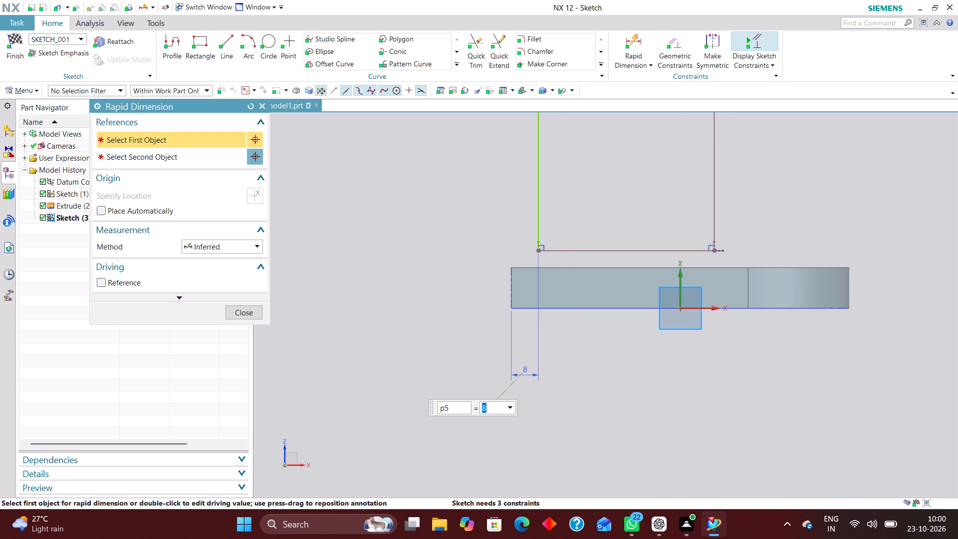
scroll(532, 371, "down", 1)
left_click(242, 309)
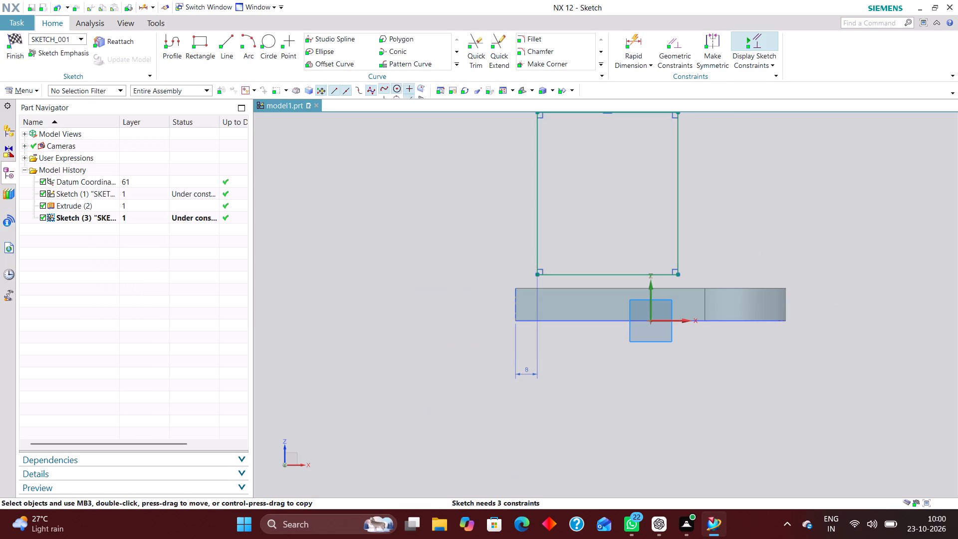
Dimension the rectangle's width between its two vertical sides and set it to 30 mm.
scroll(449, 383, "down", 3)
scroll(482, 347, "up", 2)
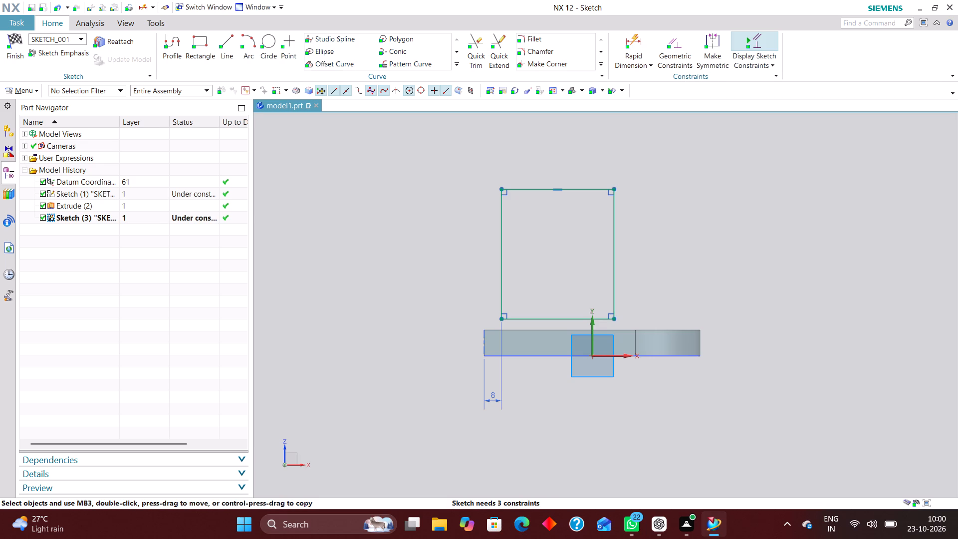
scroll(447, 356, "down", 1)
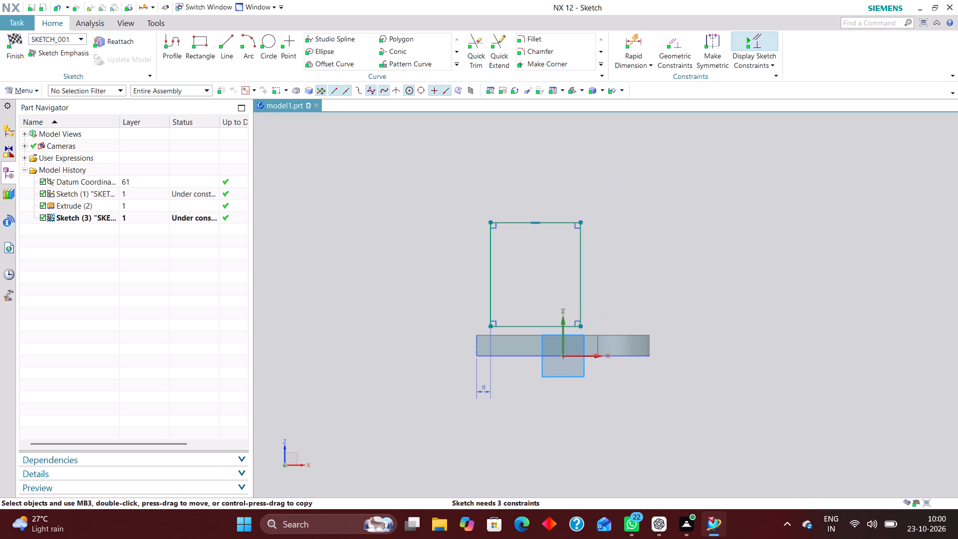
left_click(635, 44)
left_click(486, 297)
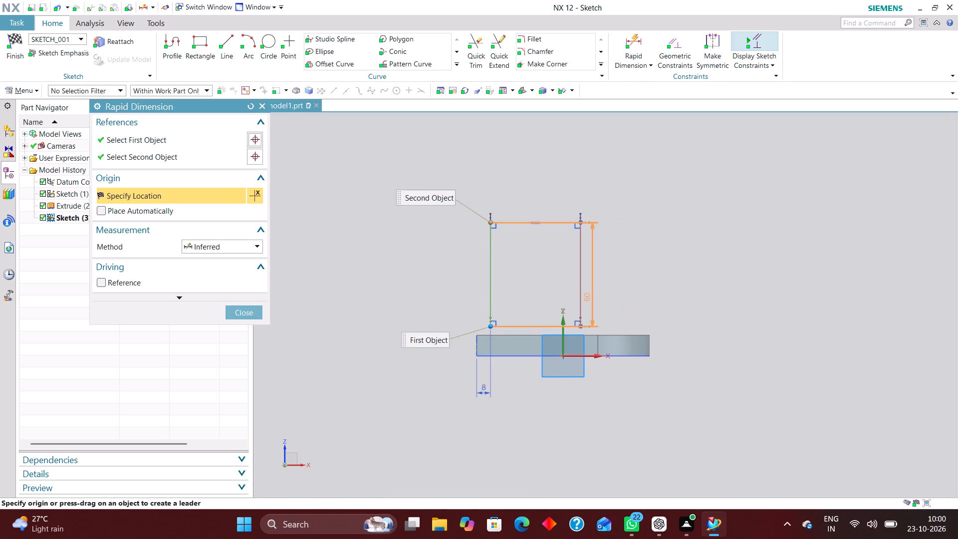
left_click(577, 299)
left_click(527, 389)
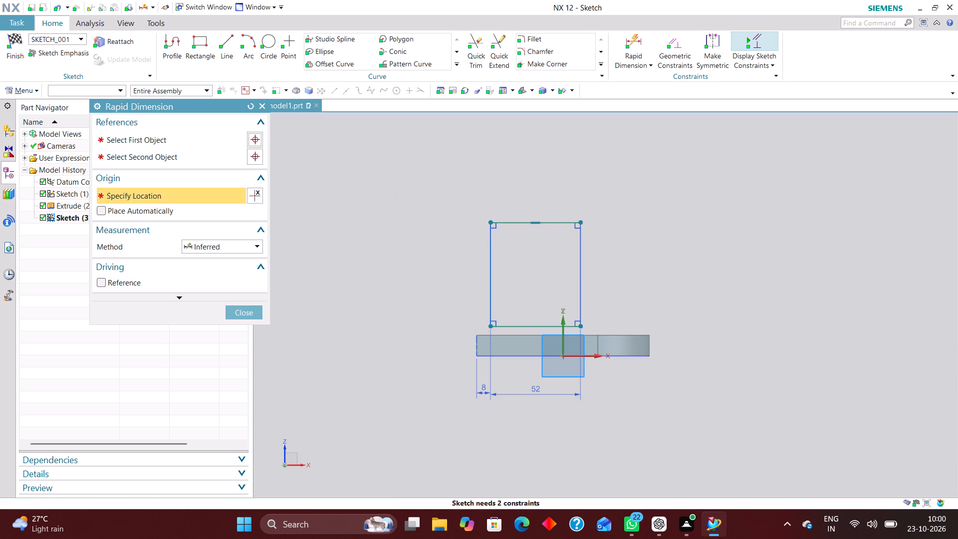
type("30")
key("Return")
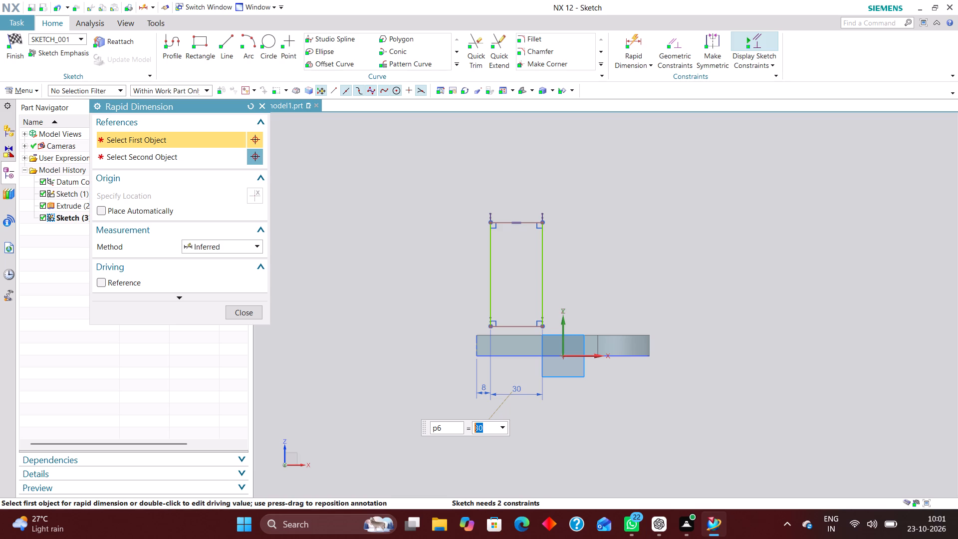
Move the rectangle's bottom edge down into the base thickness, about 7 mm above the X axis.
scroll(511, 353, "up", 6)
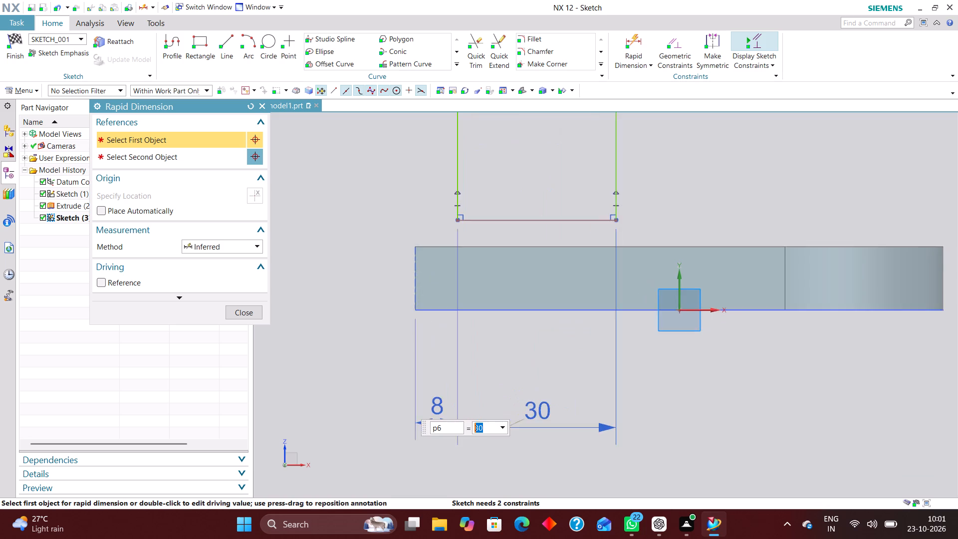
scroll(507, 383, "down", 4)
scroll(516, 335, "up", 3)
left_click_drag(548, 305, 548, 312)
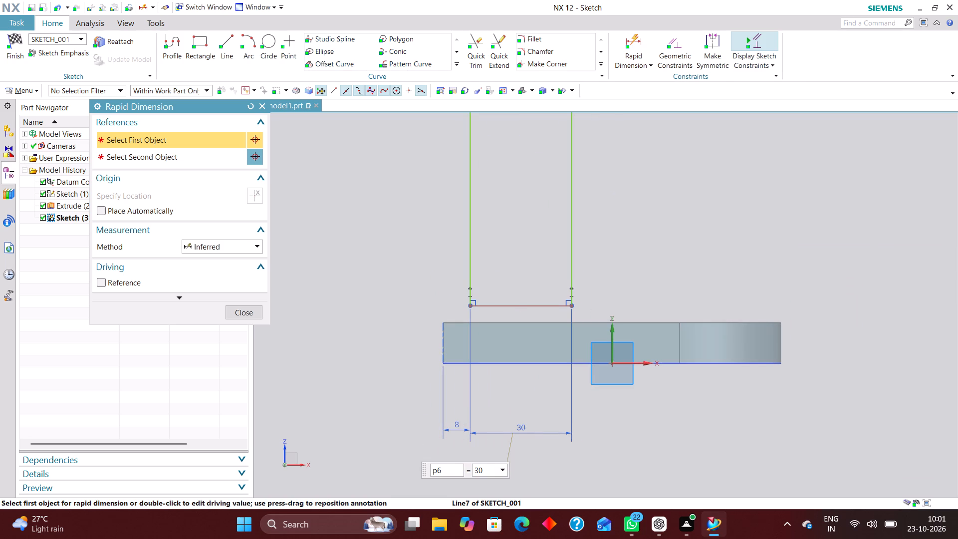
left_click_drag(548, 312, 548, 318)
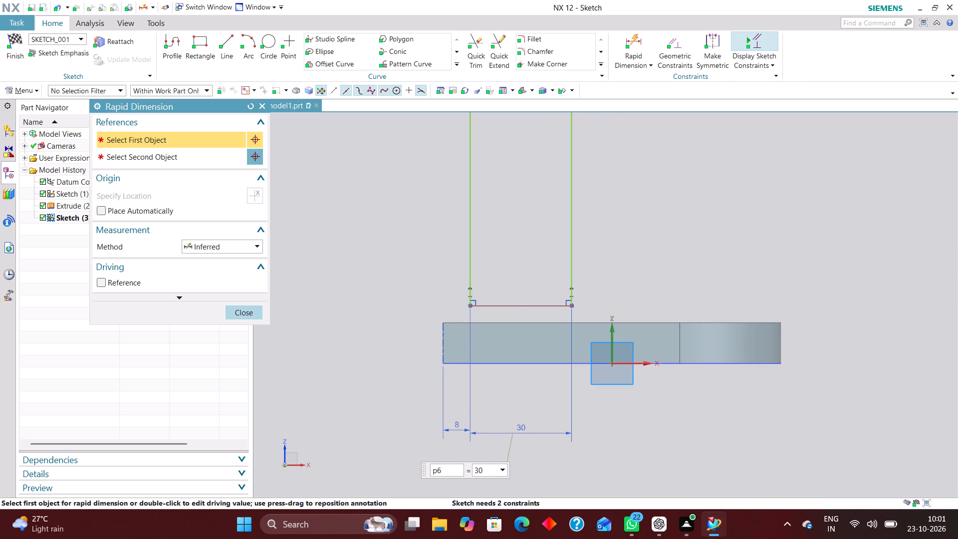
left_click(235, 314)
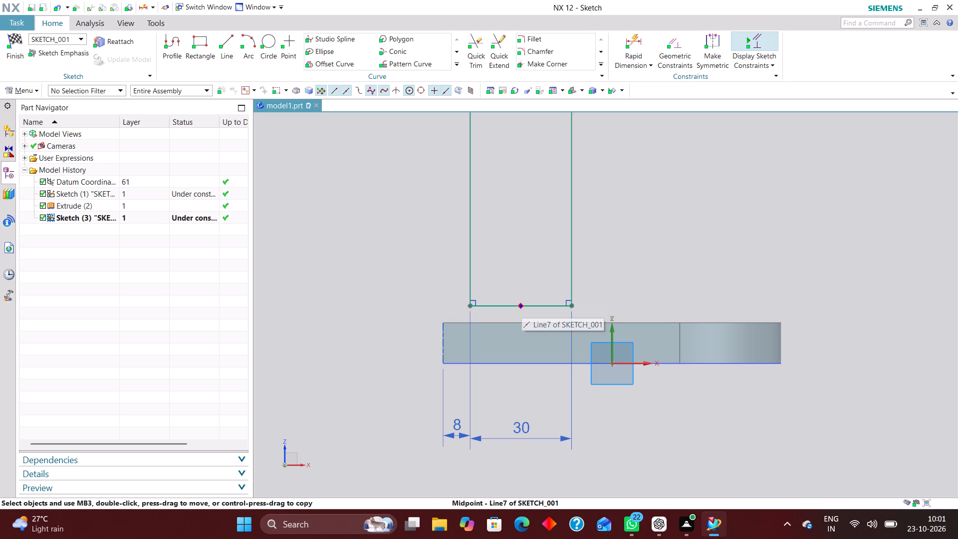
left_click_drag(520, 305, 519, 339)
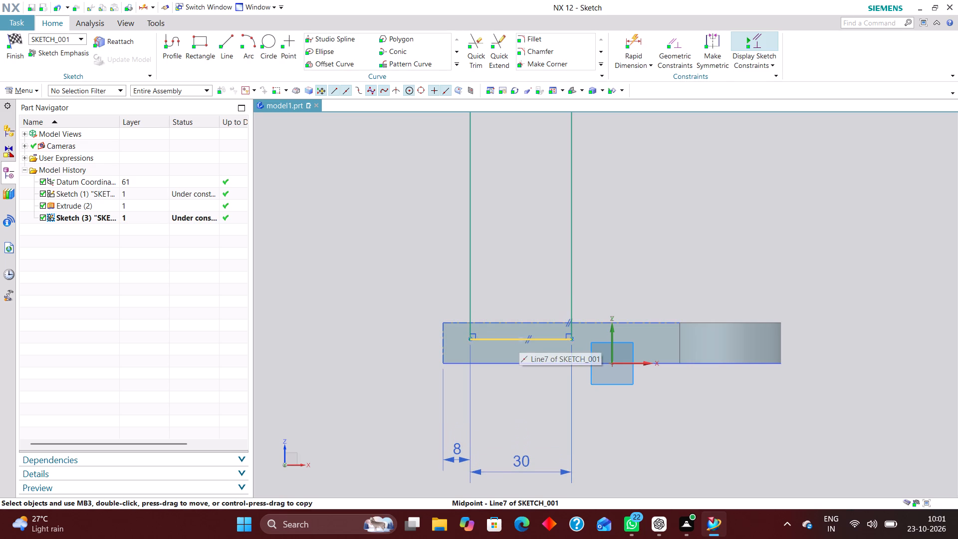
Dimension the rectangle's bottom edge from the X axis and set the distance to 6 mm.
scroll(556, 323, "up", 2)
right_click_drag(575, 316, 529, 316)
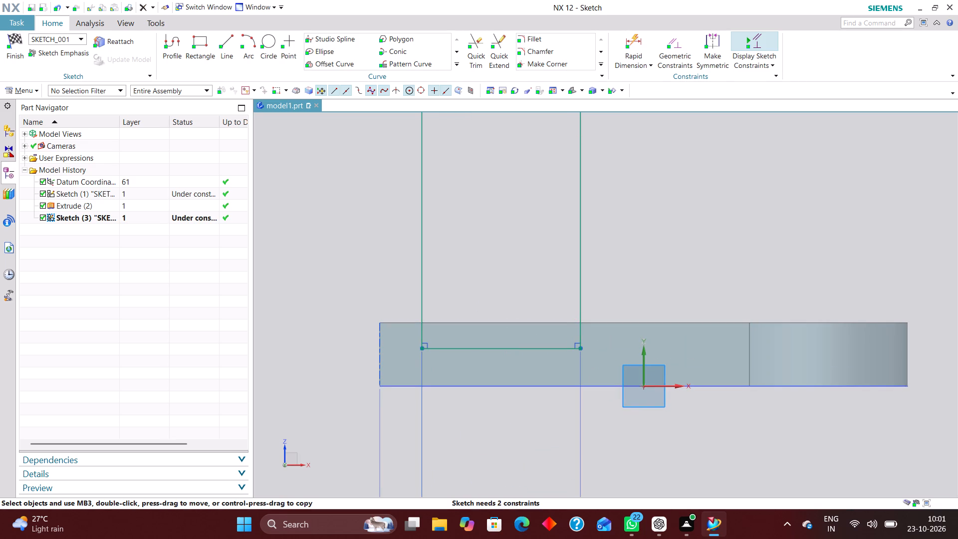
scroll(517, 368, "down", 3)
left_click(629, 40)
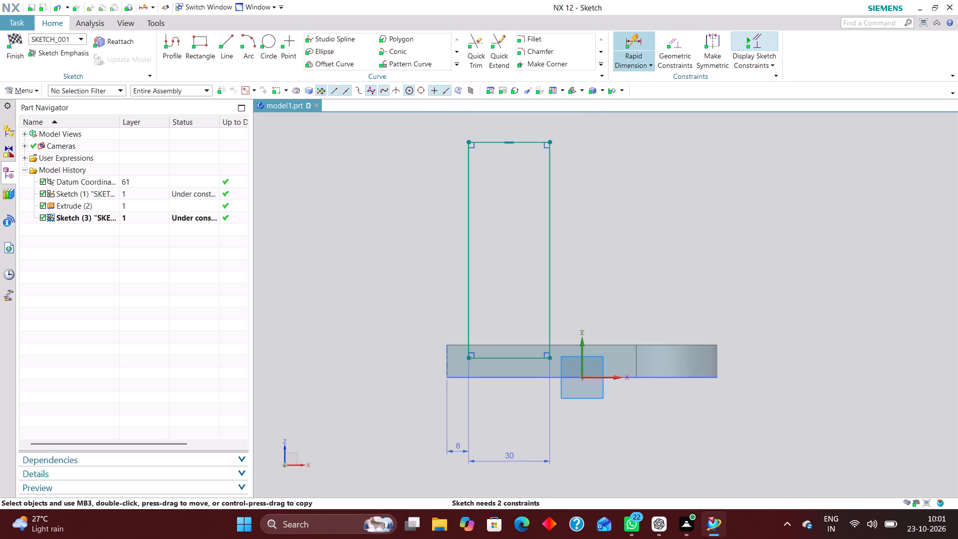
left_click(598, 378)
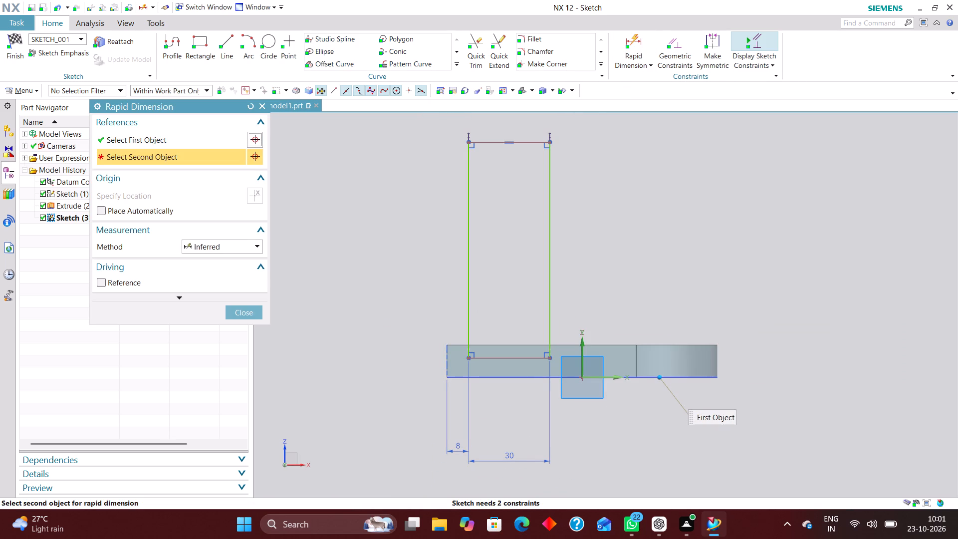
left_click(530, 357)
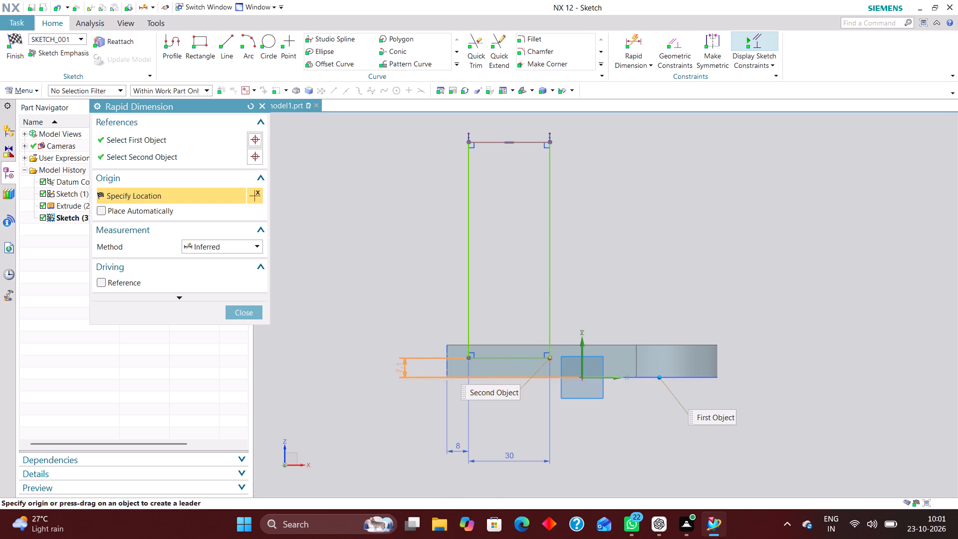
left_click(399, 368)
key("6")
key("Return")
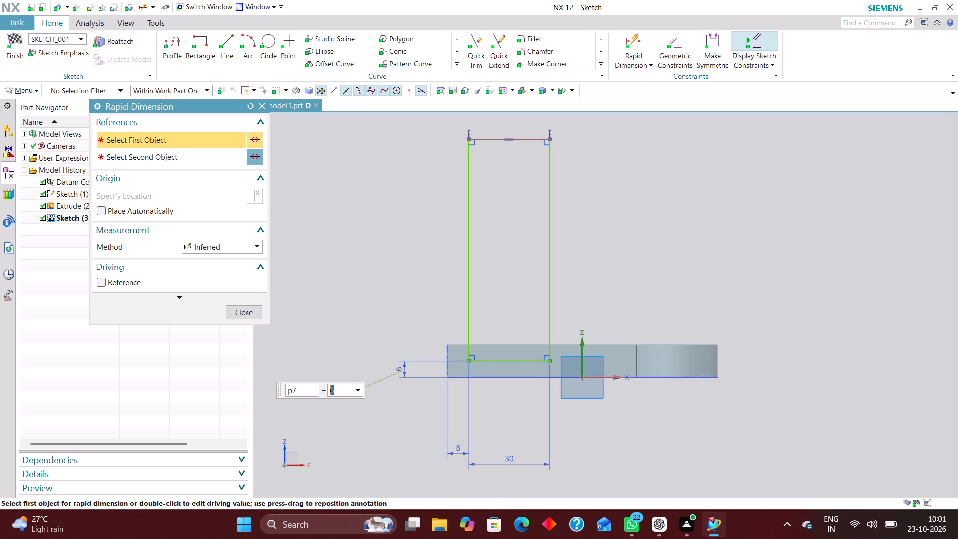
left_click(248, 308)
Lower the rectangle's top edge so the profile is about 42.5 mm high.
scroll(445, 437, "down", 1)
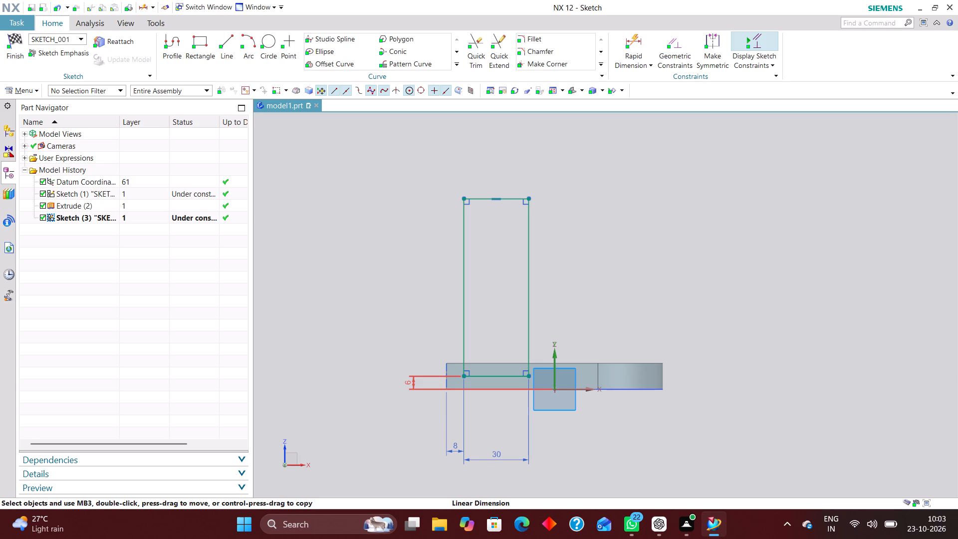
scroll(492, 211, "down", 3)
scroll(486, 212, "up", 6)
scroll(499, 316, "down", 3)
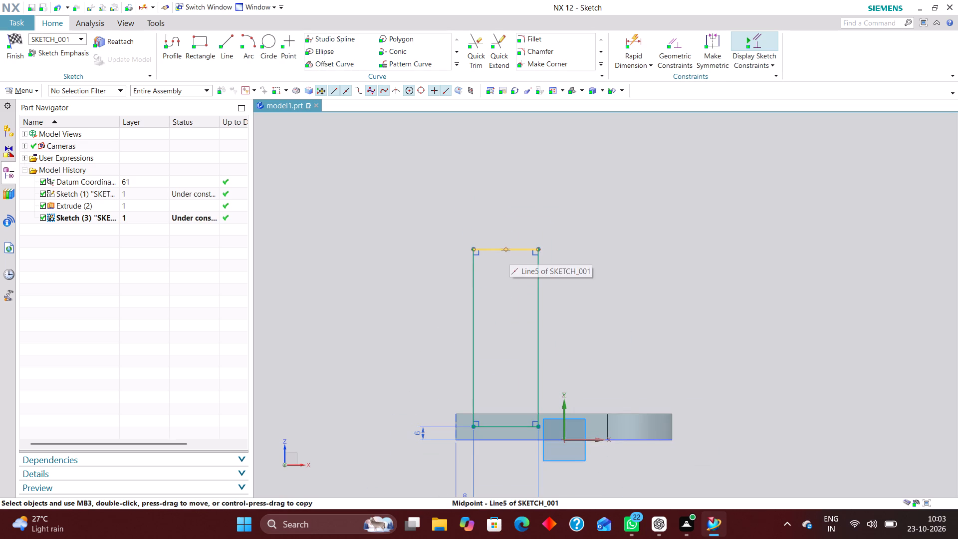
left_click_drag(504, 247, 508, 321)
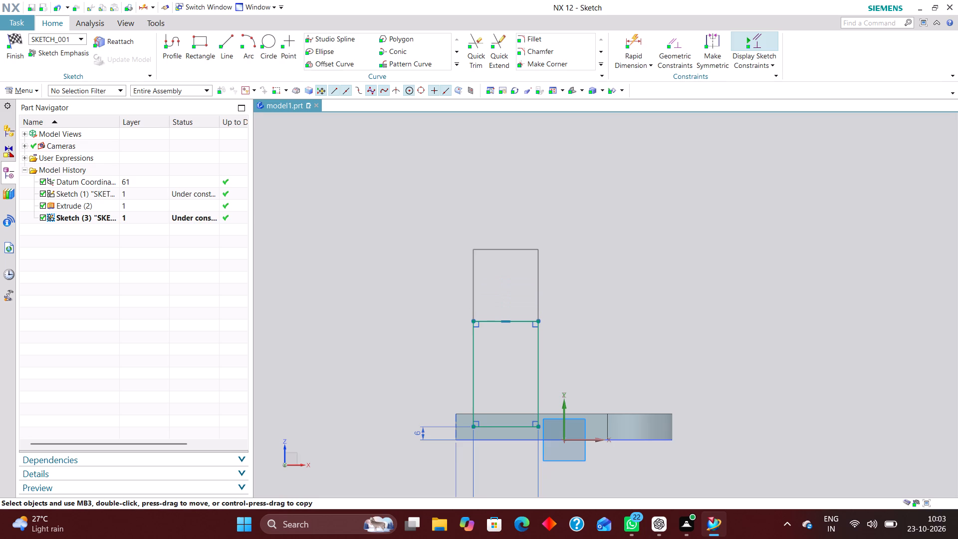
left_click_drag(508, 321, 507, 335)
left_click_drag(507, 335, 507, 335)
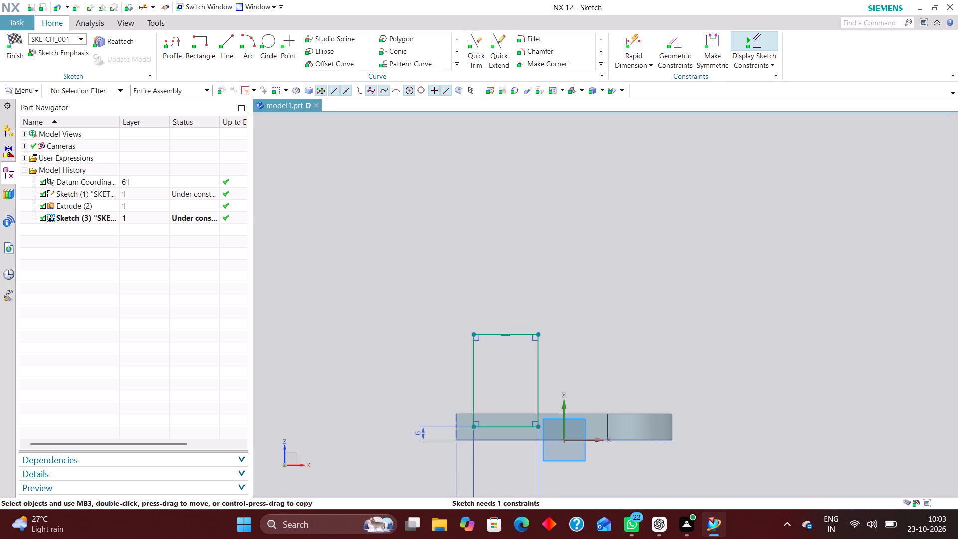
Sketch a circle just above the rectangle's top edge, with its centre slightly left of the rectangle's midline.
left_click(271, 38)
left_click(494, 282)
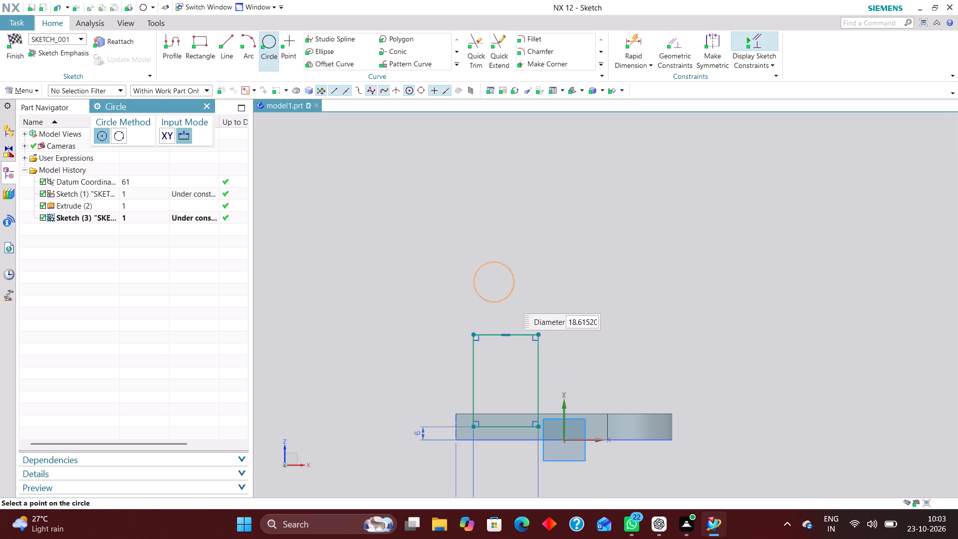
left_click(518, 315)
Dimension the circle's centre horizontally from the rectangle's left side and set the distance to 10 mm.
left_click(628, 44)
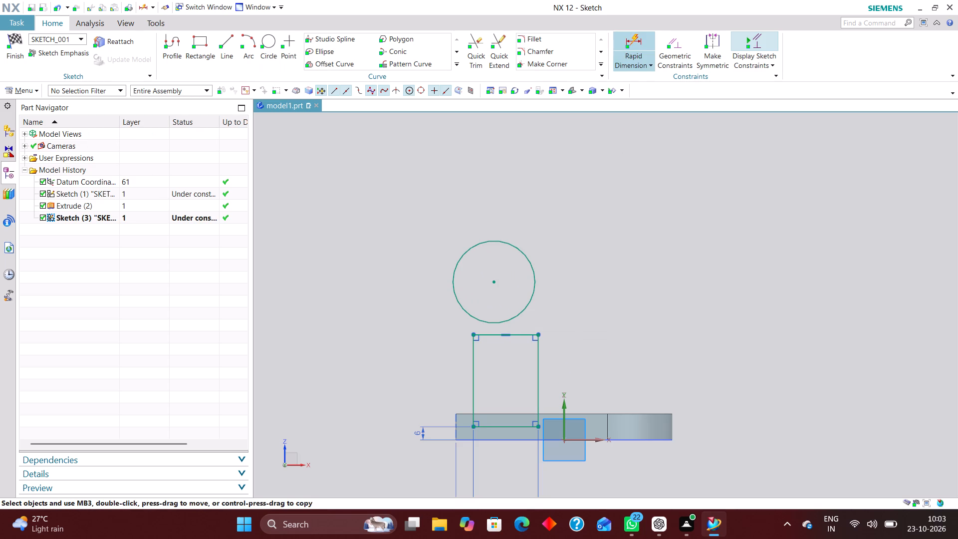
left_click(473, 358)
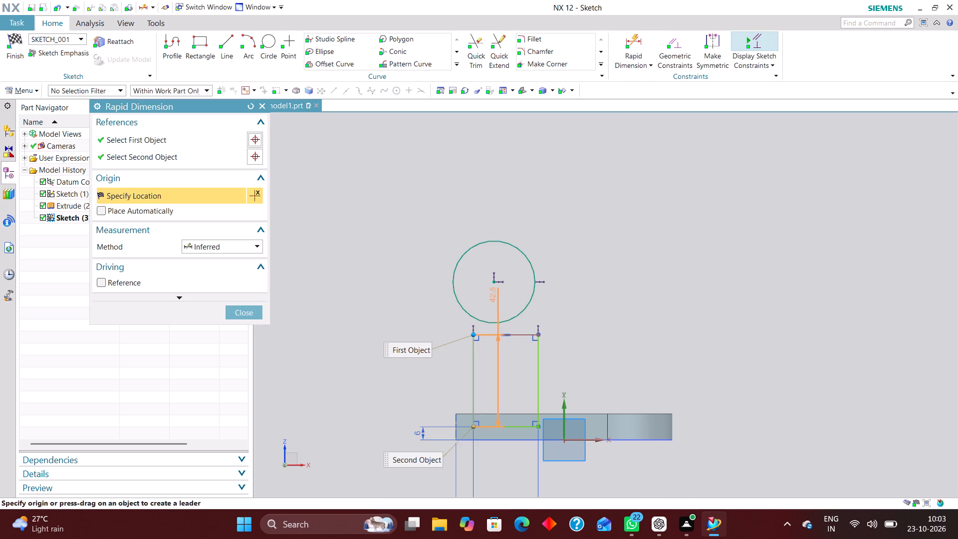
left_click(494, 281)
left_click(486, 362)
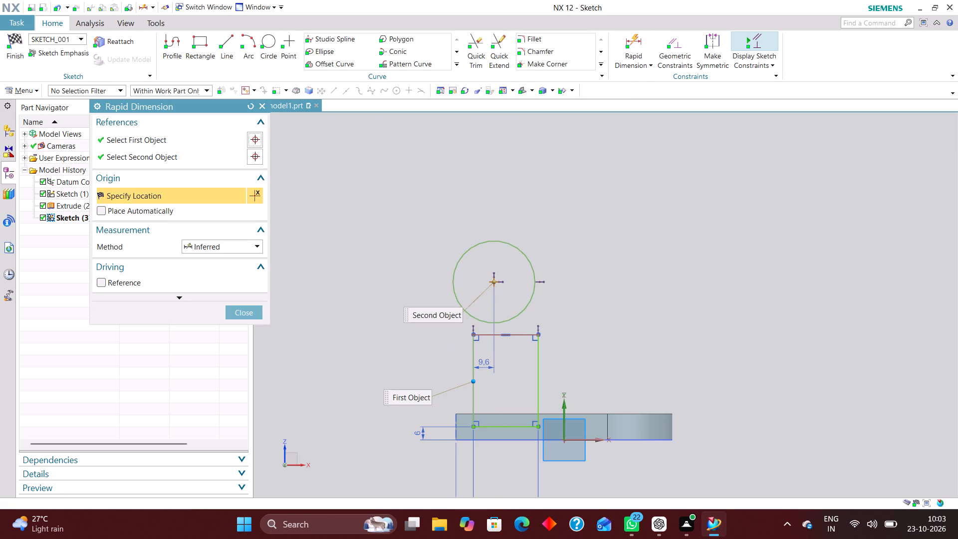
type("10")
key("Return")
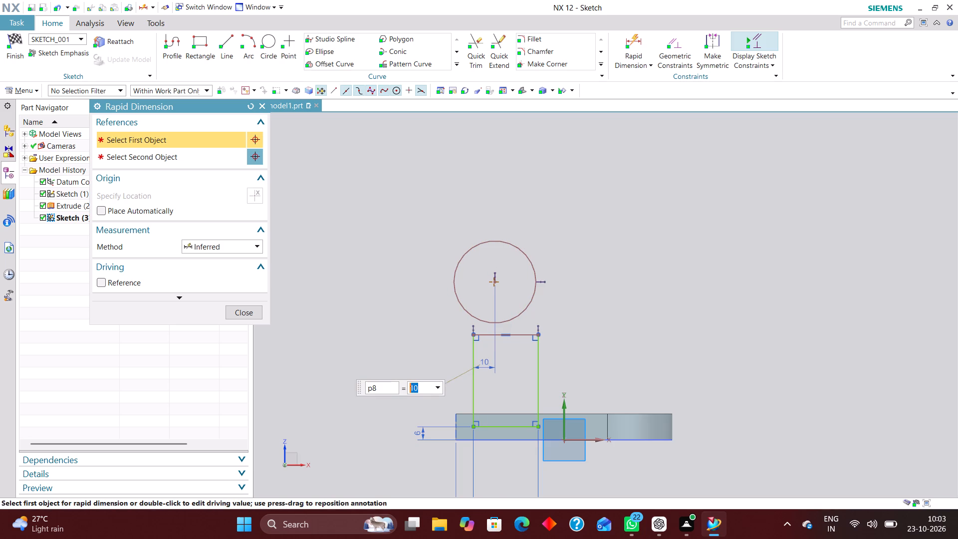
left_click(241, 306)
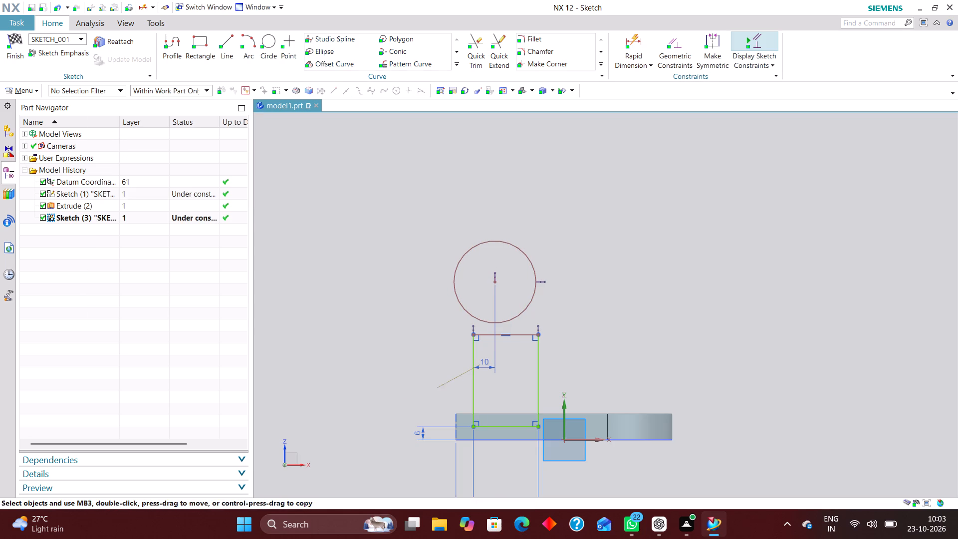
Dimension the circle's centre vertically from the sketch's horizontal axis and set the distance to 65 mm.
left_click(630, 39)
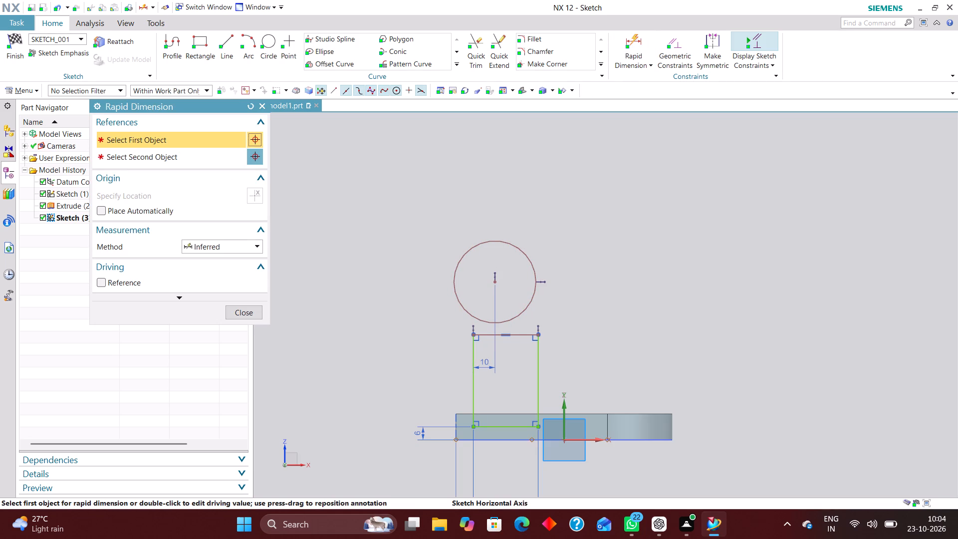
left_click(590, 441)
left_click(494, 281)
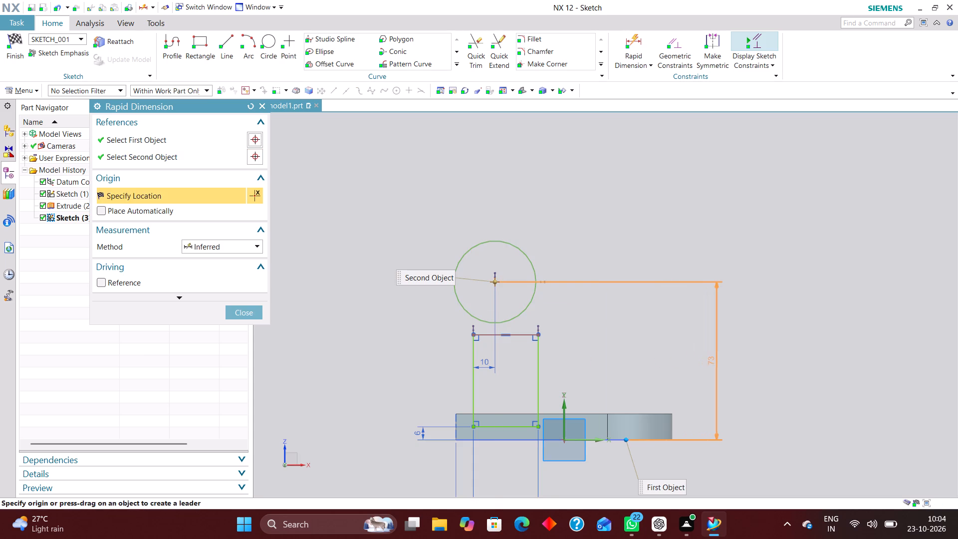
left_click(713, 362)
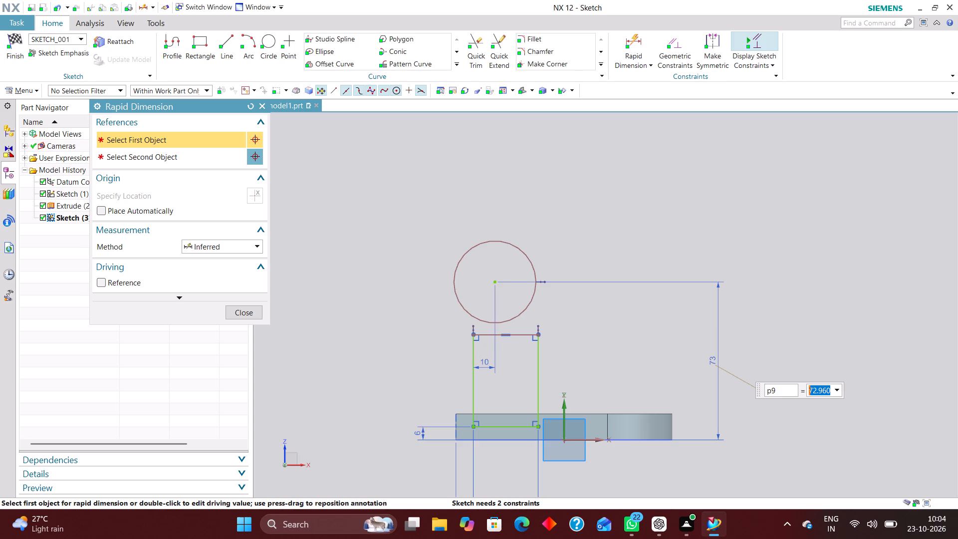
type("65")
key("Return")
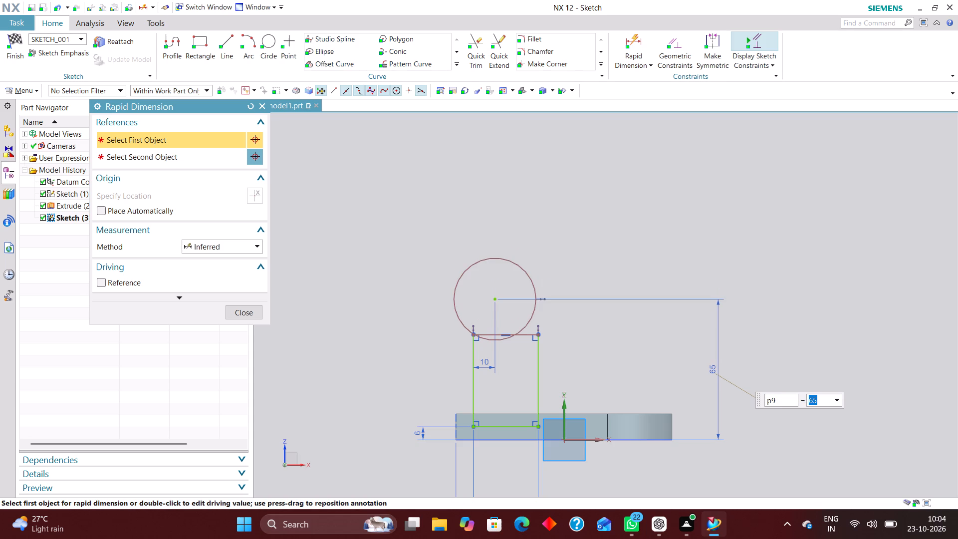
left_click(245, 313)
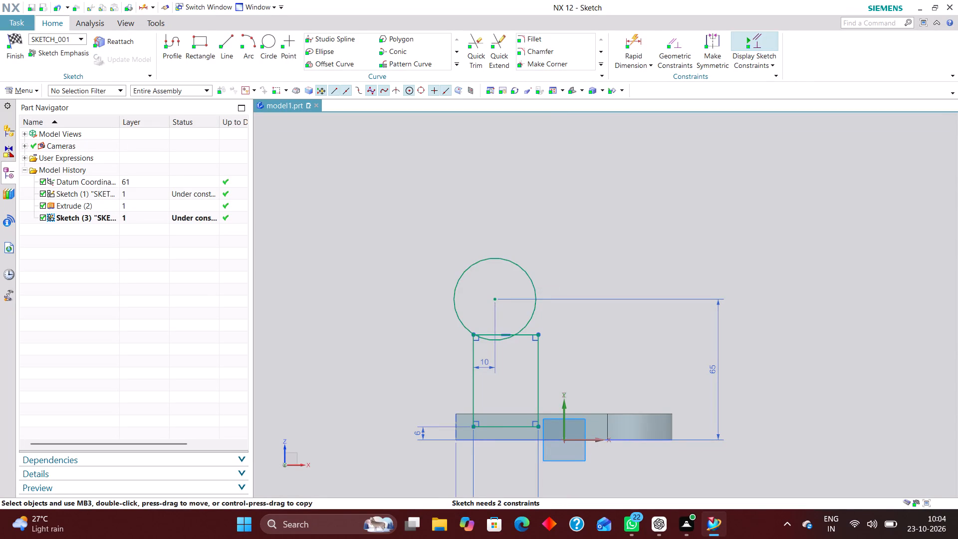
Add a radial dimension to the circle and set its radius to 20 mm.
left_click(632, 38)
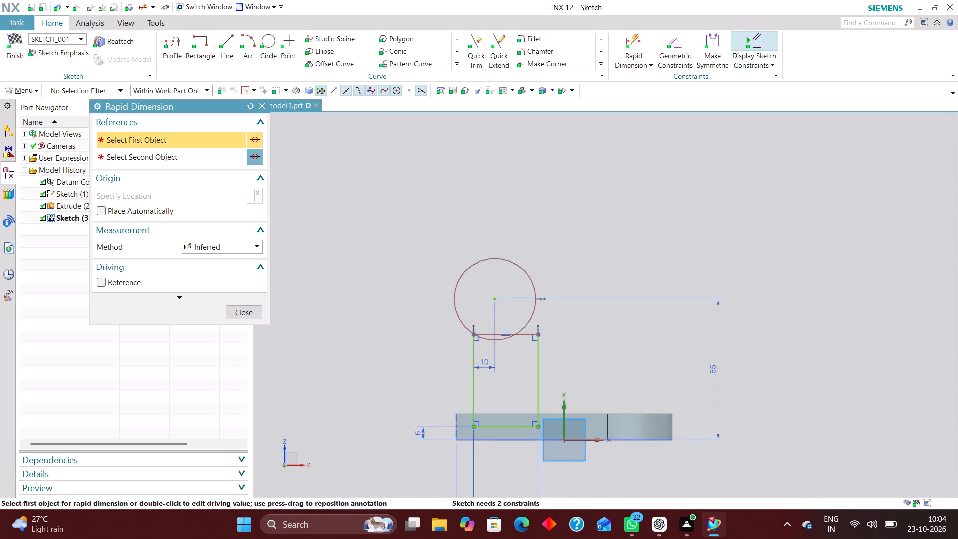
left_click(246, 248)
left_click(219, 336)
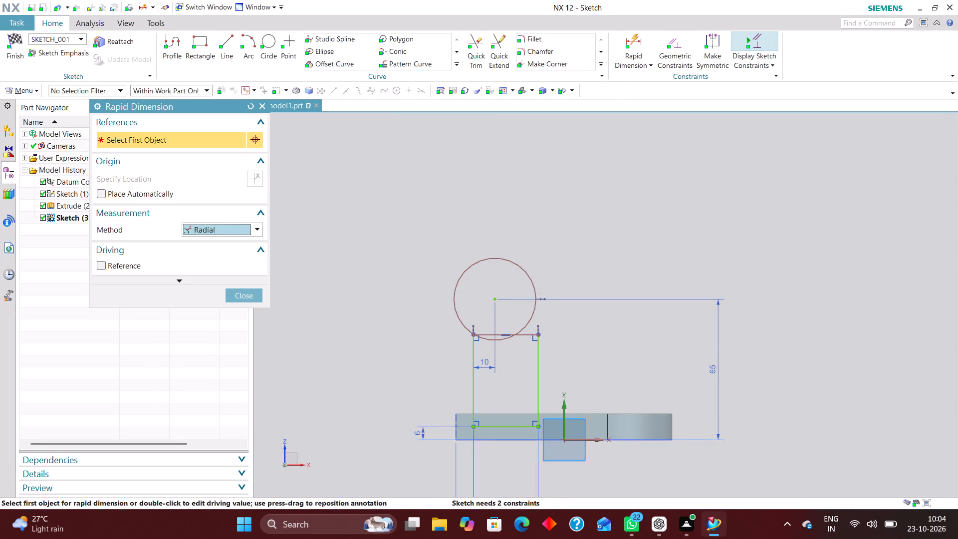
left_click(523, 269)
left_click(530, 236)
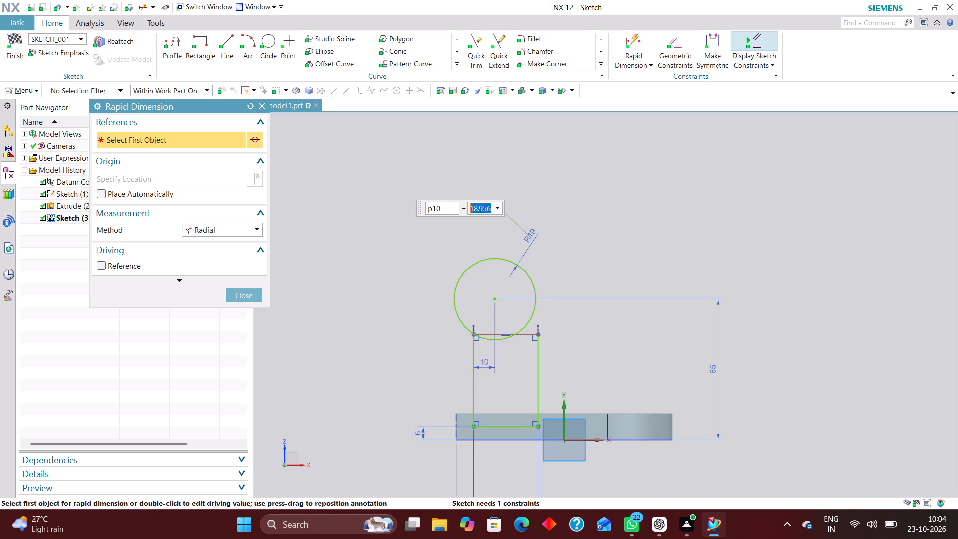
type("20")
key("Return")
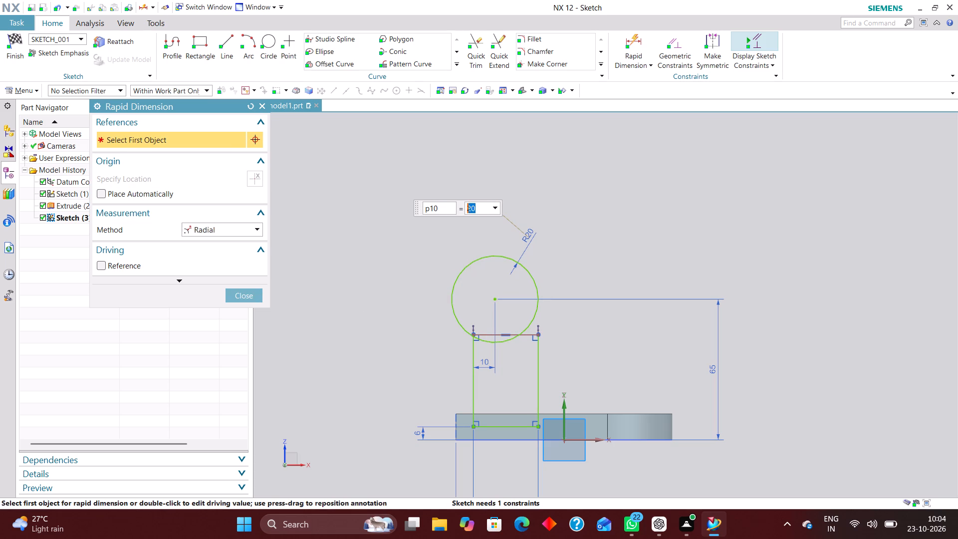
left_click(250, 295)
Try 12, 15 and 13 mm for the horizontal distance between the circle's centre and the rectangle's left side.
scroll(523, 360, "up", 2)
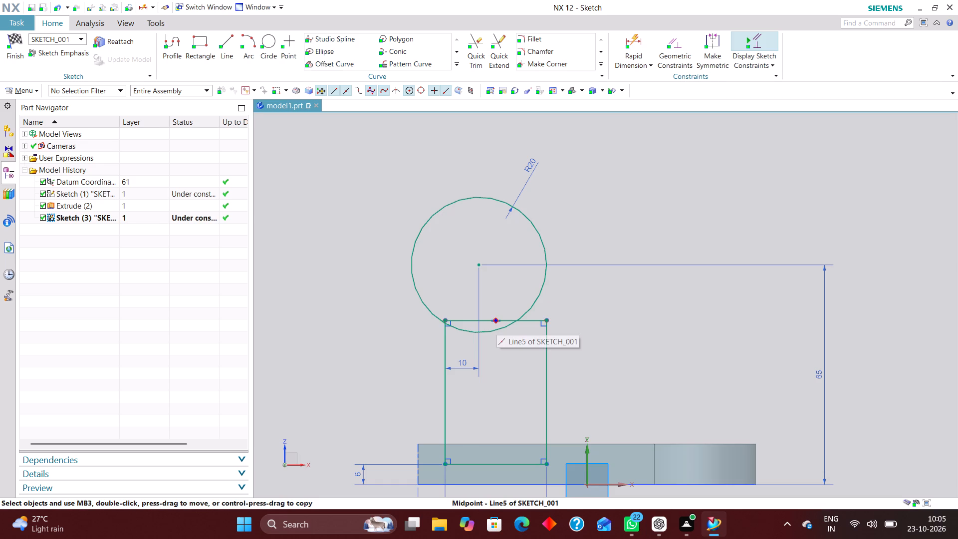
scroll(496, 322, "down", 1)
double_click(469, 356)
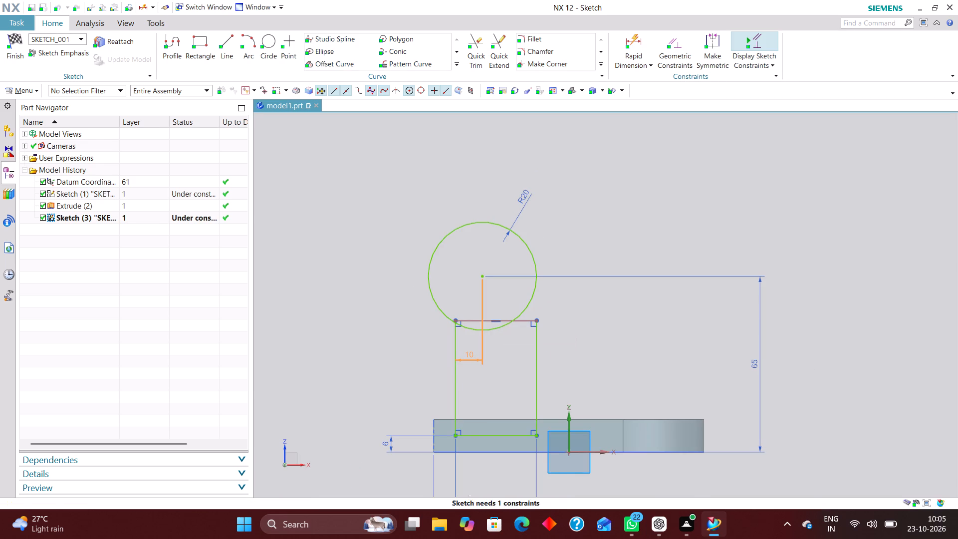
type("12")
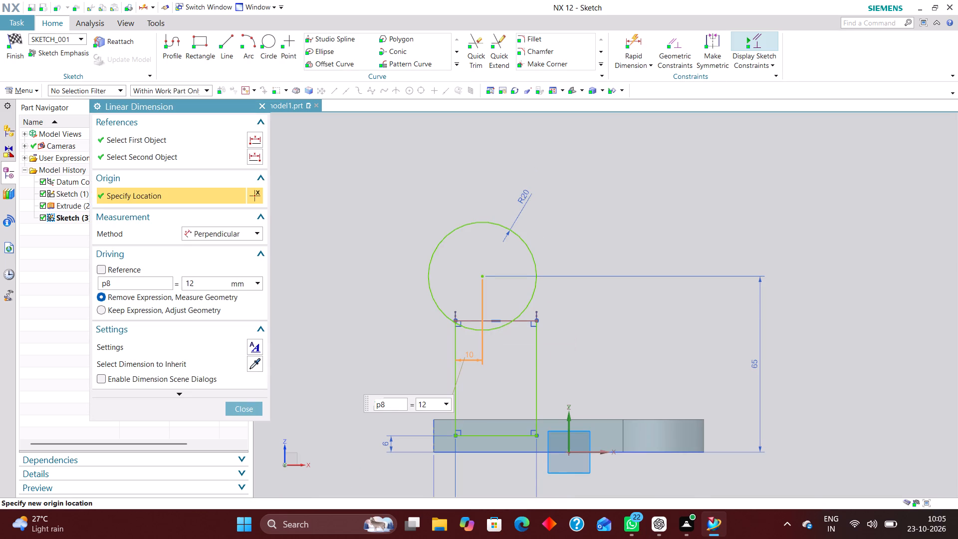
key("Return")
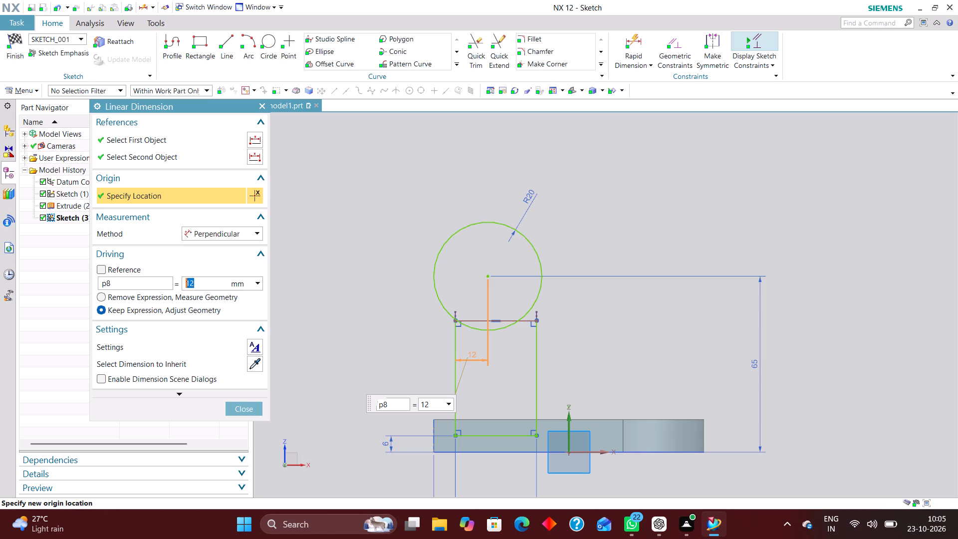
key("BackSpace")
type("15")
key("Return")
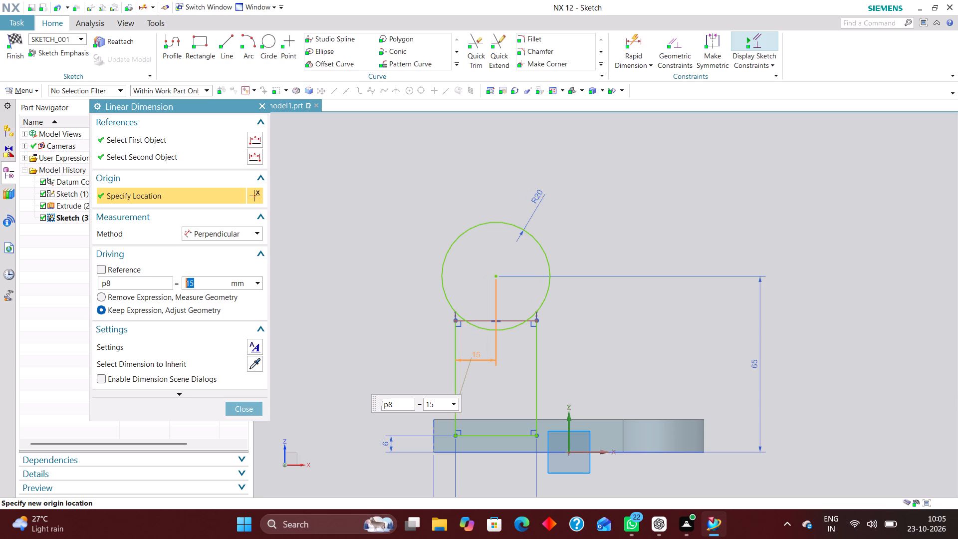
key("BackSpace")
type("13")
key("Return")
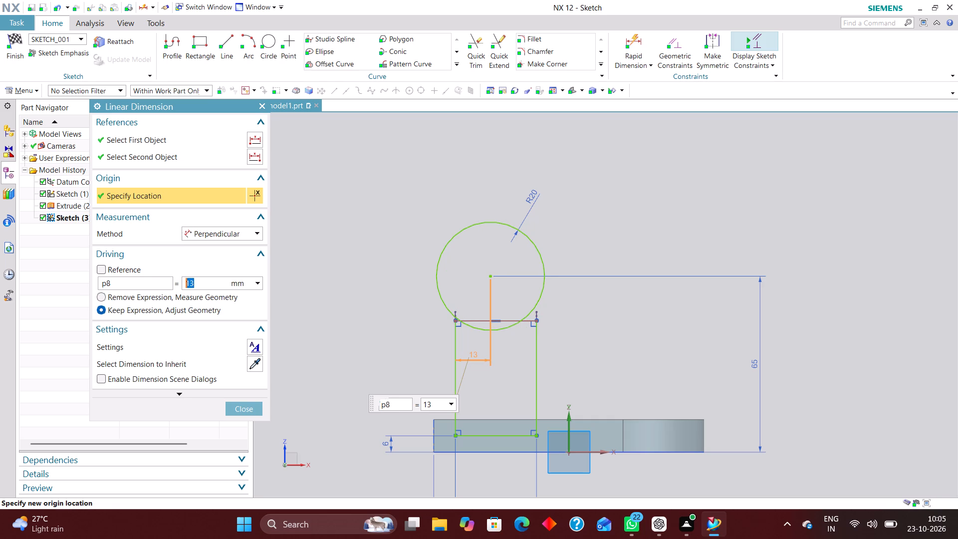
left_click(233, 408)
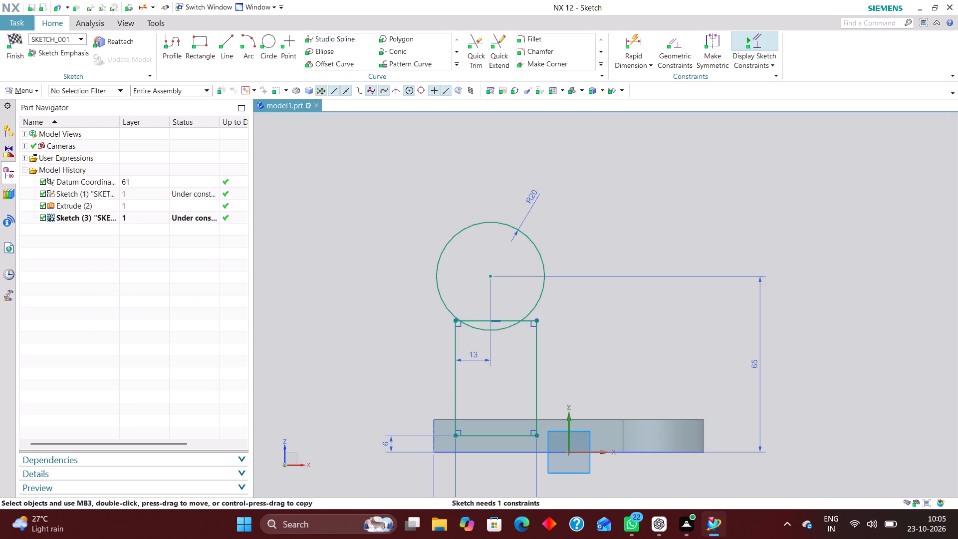
Raise the rectangle's top edge into the circle, to just above the circle's centre.
left_click_drag(497, 319, 508, 260)
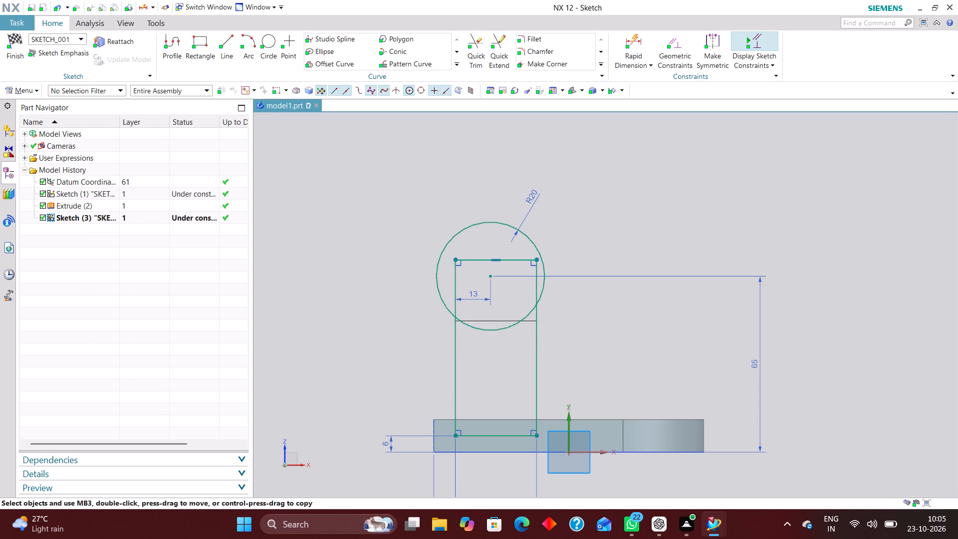
left_click_drag(508, 260, 509, 268)
Set the circle centre's horizontal distance from the rectangle's left side to 10 mm, after trying 12 mm.
double_click(477, 303)
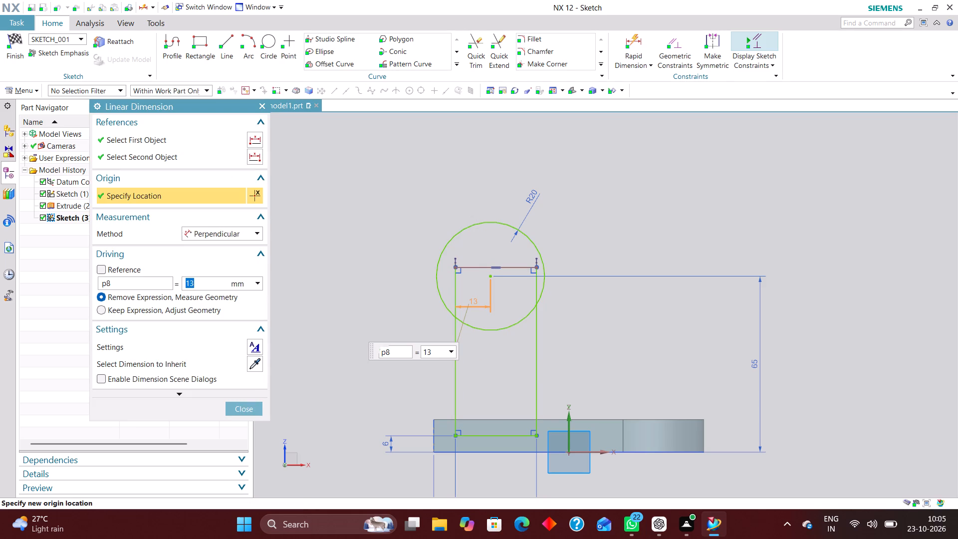
type("12")
key("Return")
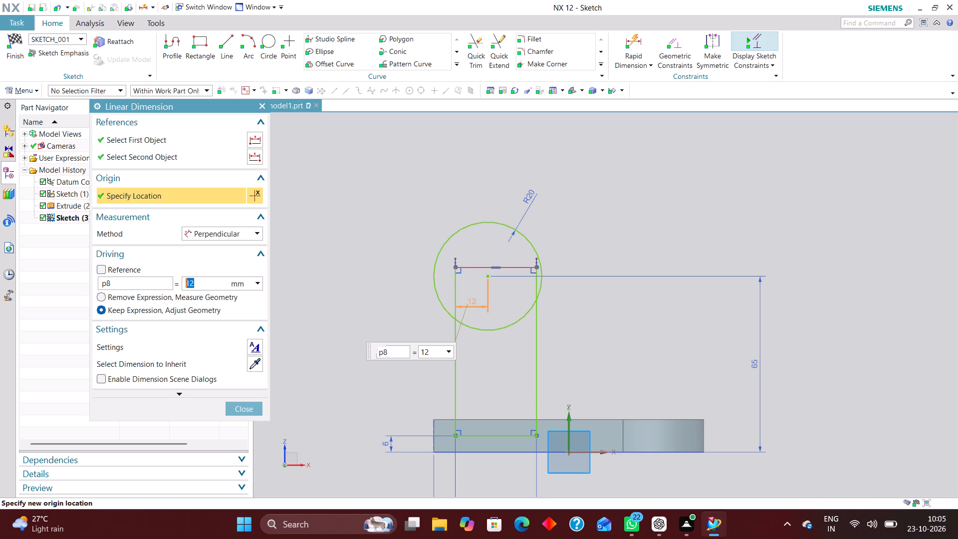
type("10")
key("Return")
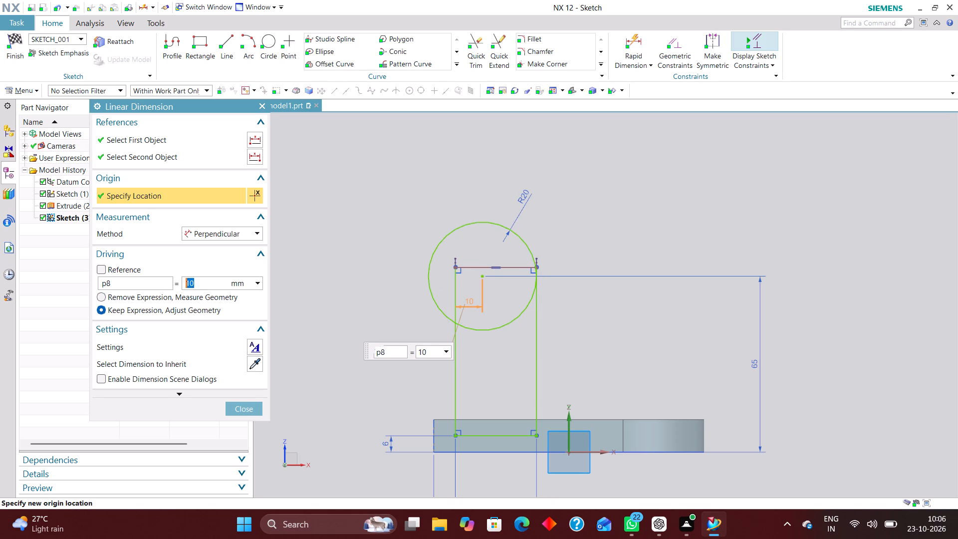
left_click(226, 406)
Quick Trim the rectangle's top edge and left side inside the circle, and its right side above the circle's centre height.
scroll(537, 223, "up", 6)
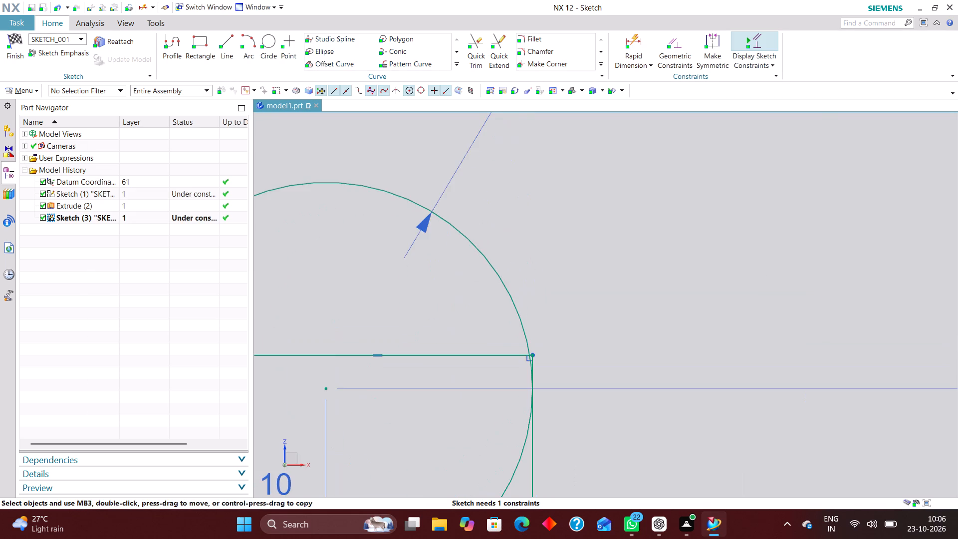
scroll(523, 359, "up", 8)
scroll(564, 269, "down", 8)
scroll(557, 310, "down", 4)
scroll(480, 331, "up", 1)
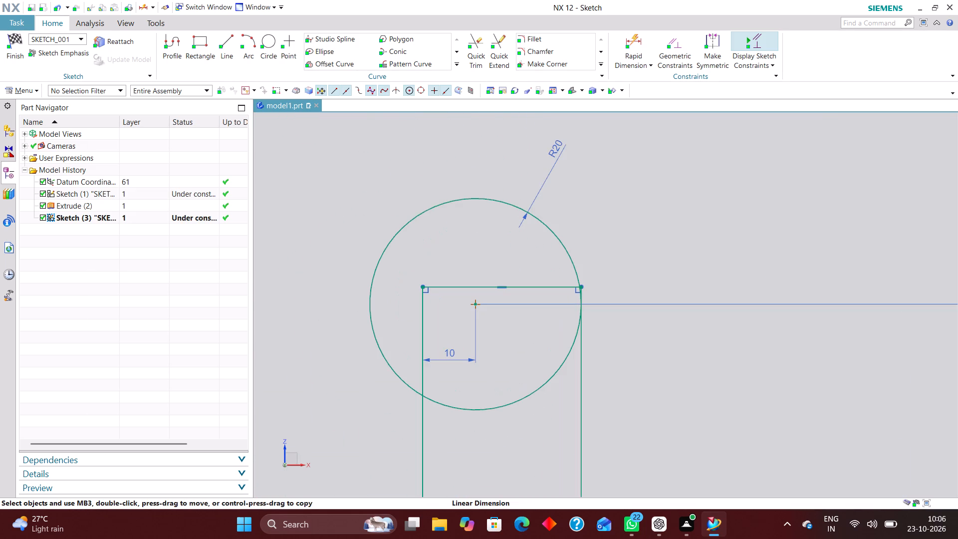
left_click(481, 49)
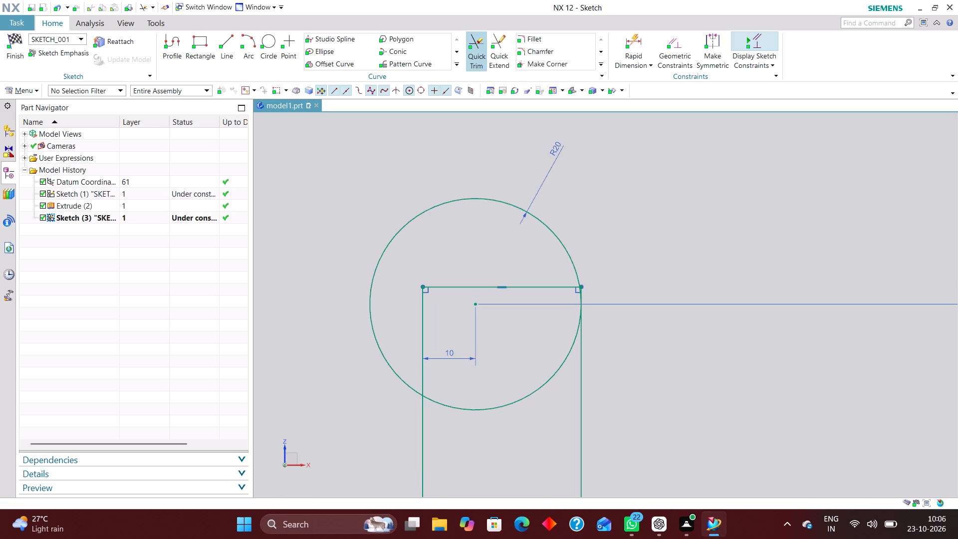
scroll(584, 305, "up", 13)
left_click(521, 203)
scroll(584, 345, "down", 4)
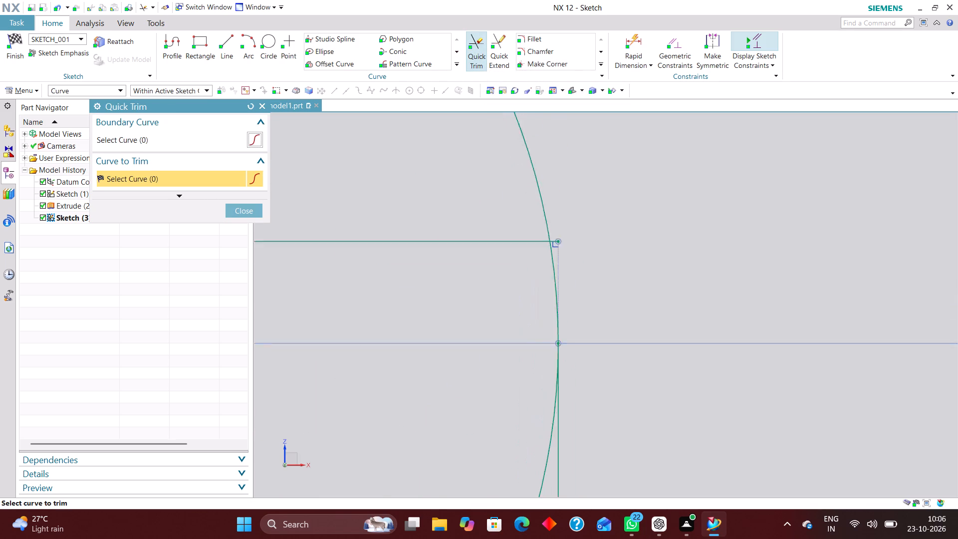
scroll(584, 347, "down", 2)
scroll(617, 285, "down", 5)
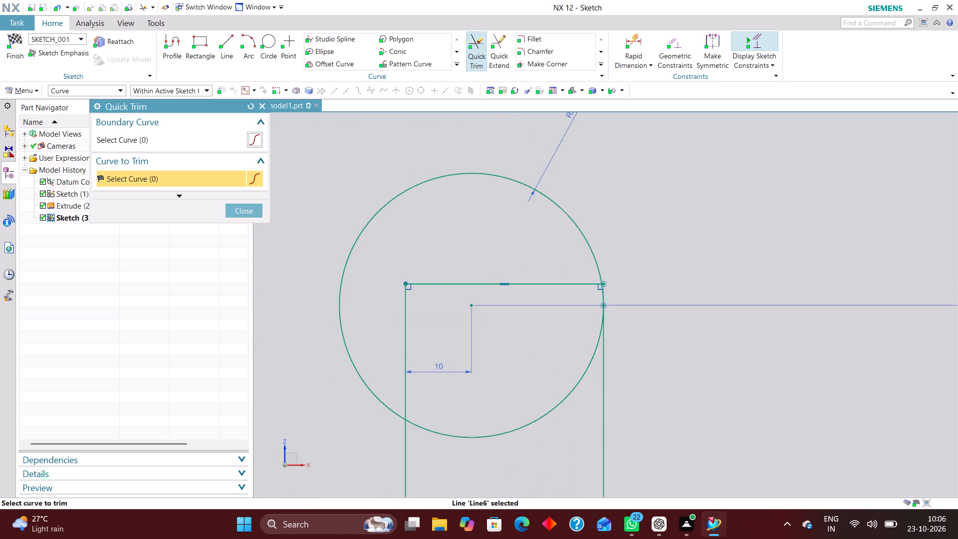
left_click(537, 281)
scroll(610, 298, "up", 8)
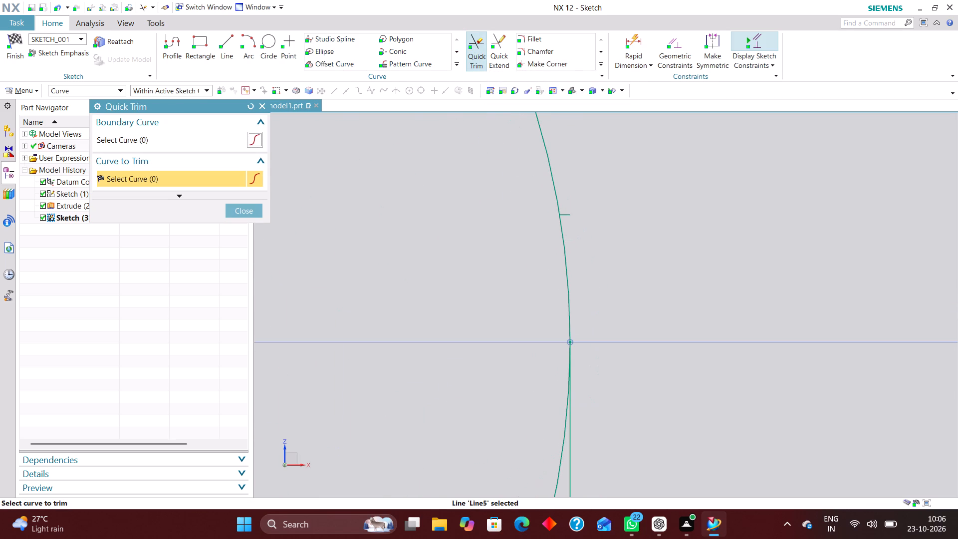
scroll(593, 307, "down", 10)
scroll(594, 295, "up", 7)
scroll(608, 316, "down", 8)
left_click(512, 335)
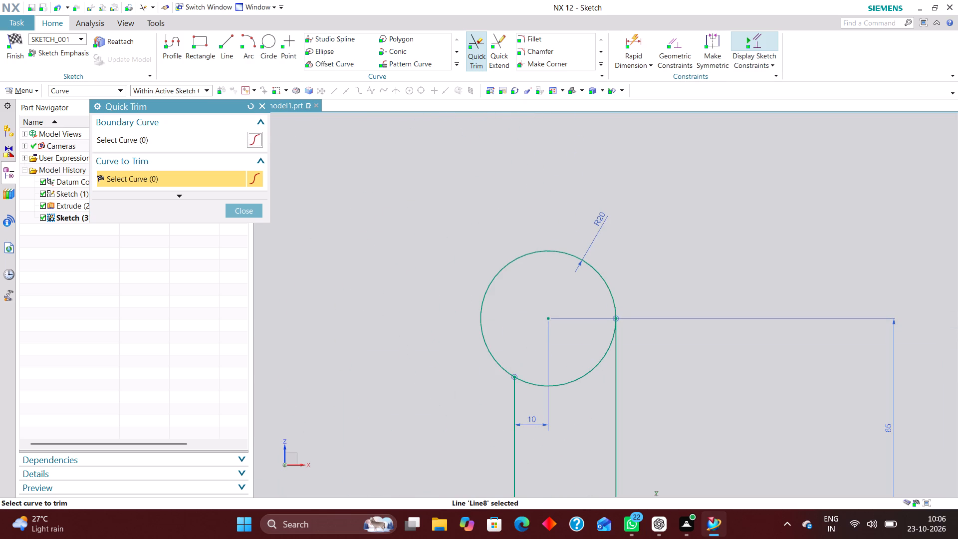
left_click(244, 211)
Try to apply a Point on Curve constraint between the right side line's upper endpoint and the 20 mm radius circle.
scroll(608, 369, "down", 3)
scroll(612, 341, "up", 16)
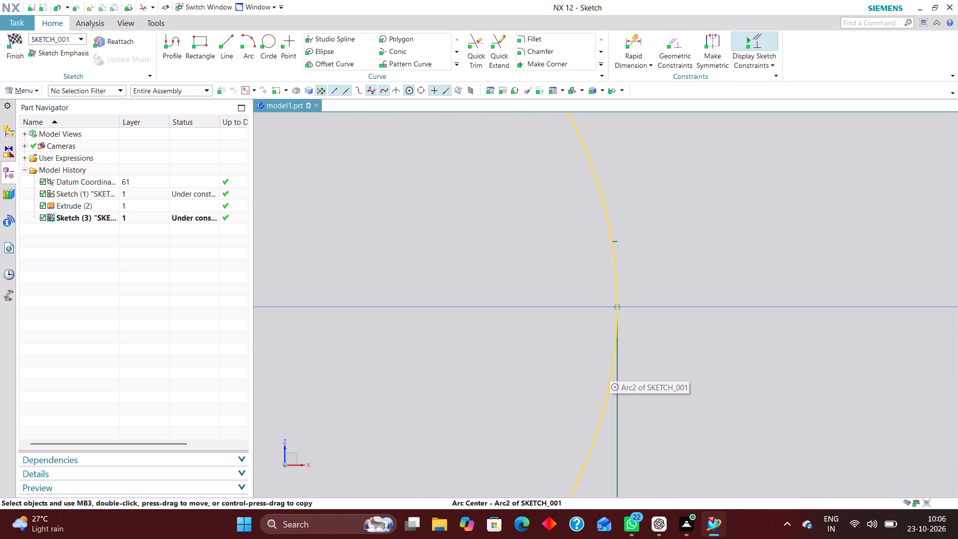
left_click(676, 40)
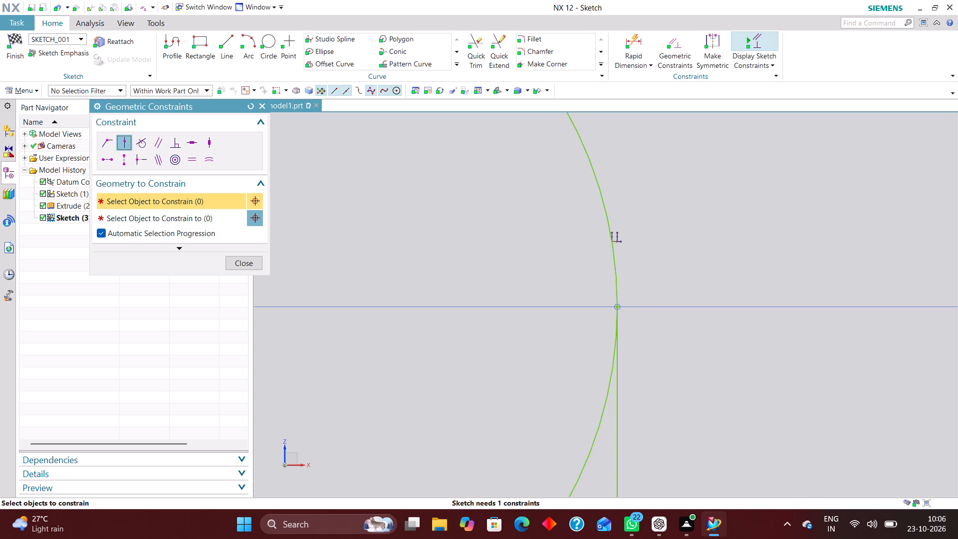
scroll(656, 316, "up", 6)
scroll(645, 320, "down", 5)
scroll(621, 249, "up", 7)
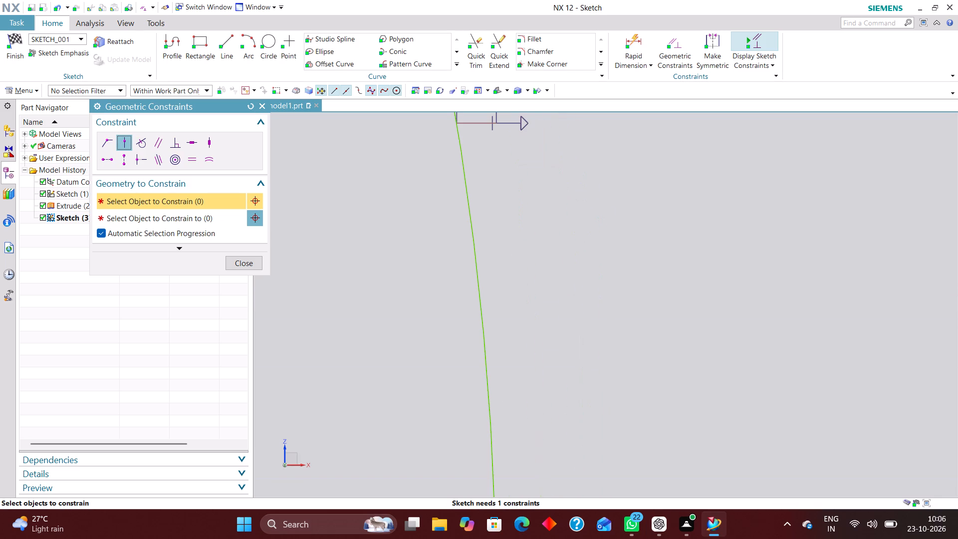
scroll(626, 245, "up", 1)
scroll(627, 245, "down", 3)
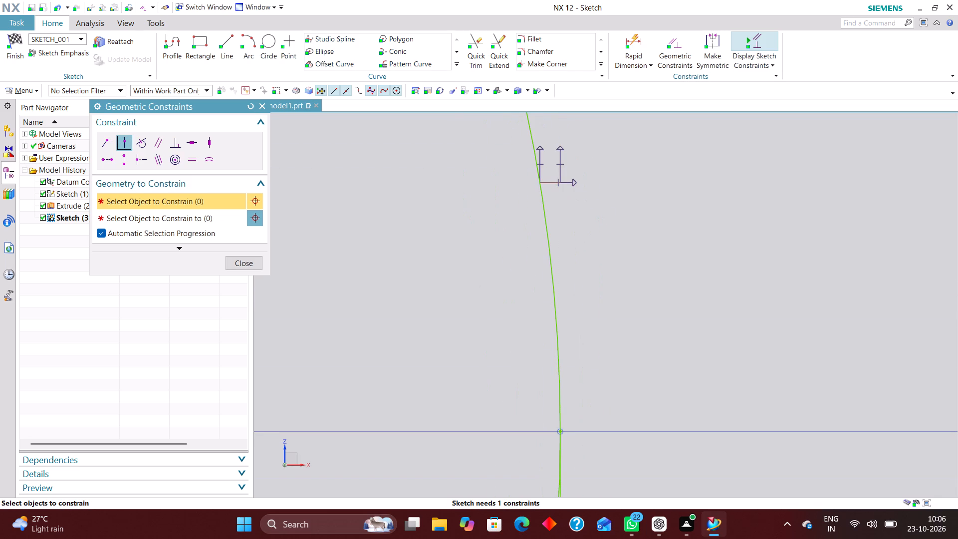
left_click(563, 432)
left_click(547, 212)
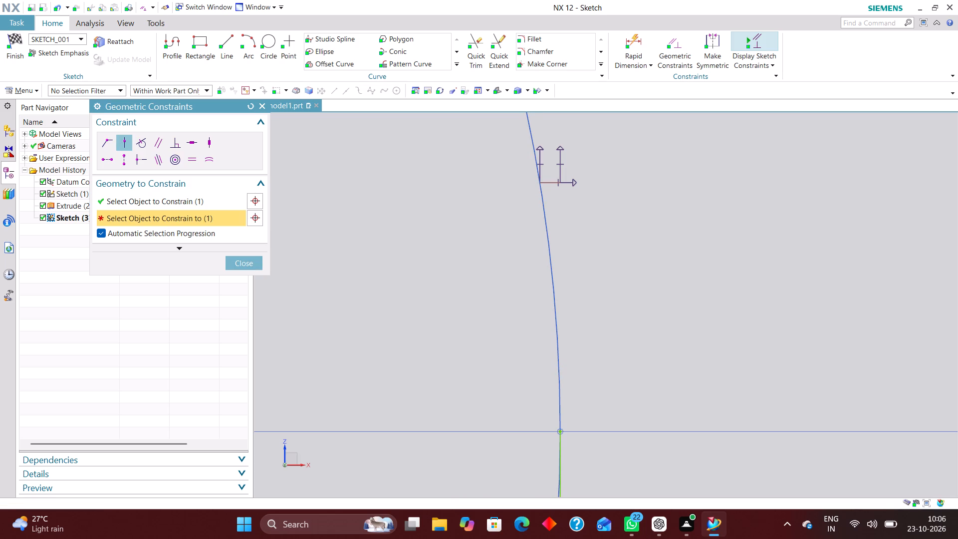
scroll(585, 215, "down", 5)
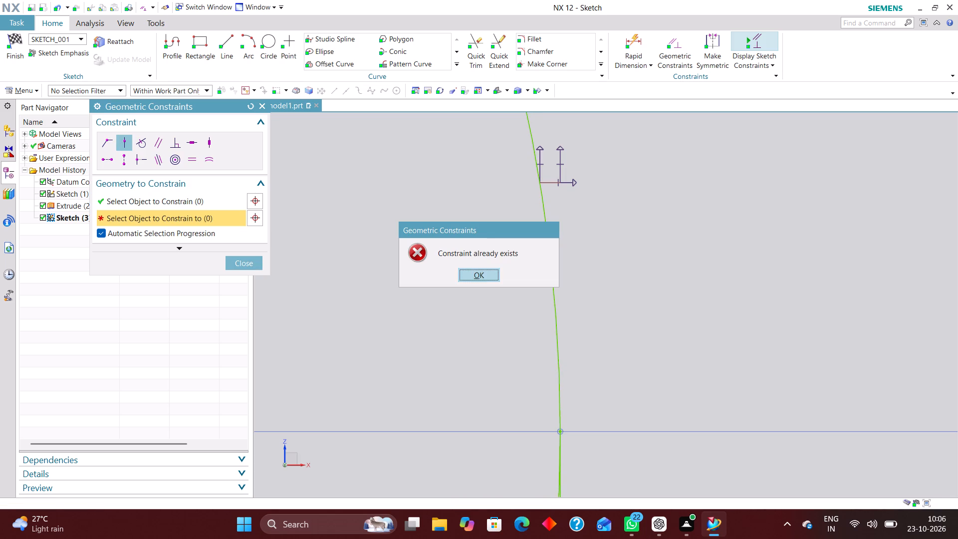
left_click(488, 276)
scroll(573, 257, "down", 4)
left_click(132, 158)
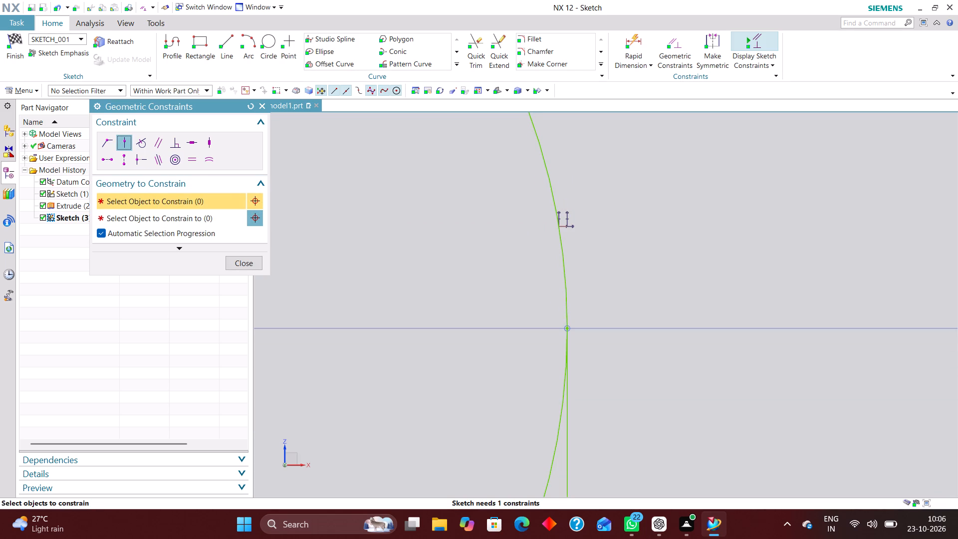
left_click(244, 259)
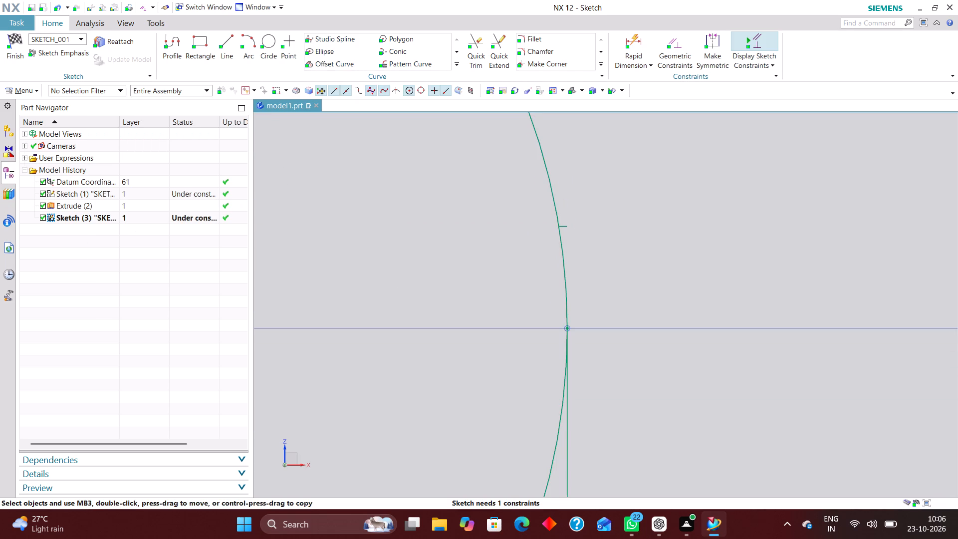
Delete the profile's right side line between the circle and the bottom edge.
scroll(592, 239, "up", 4)
right_click_drag(522, 217, 426, 226)
scroll(529, 327, "down", 3)
scroll(533, 420, "up", 5)
scroll(520, 308, "down", 11)
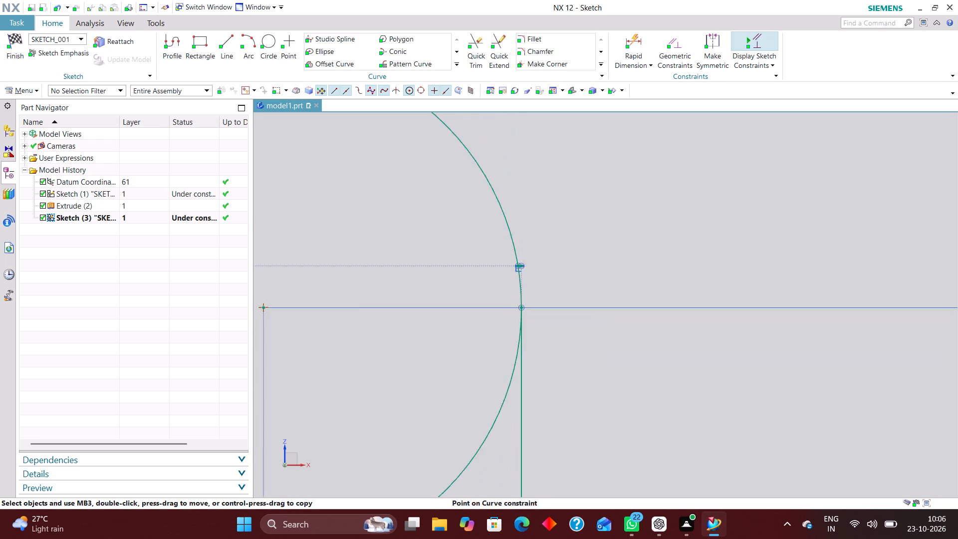
scroll(525, 305, "down", 1)
scroll(380, 310, "down", 4)
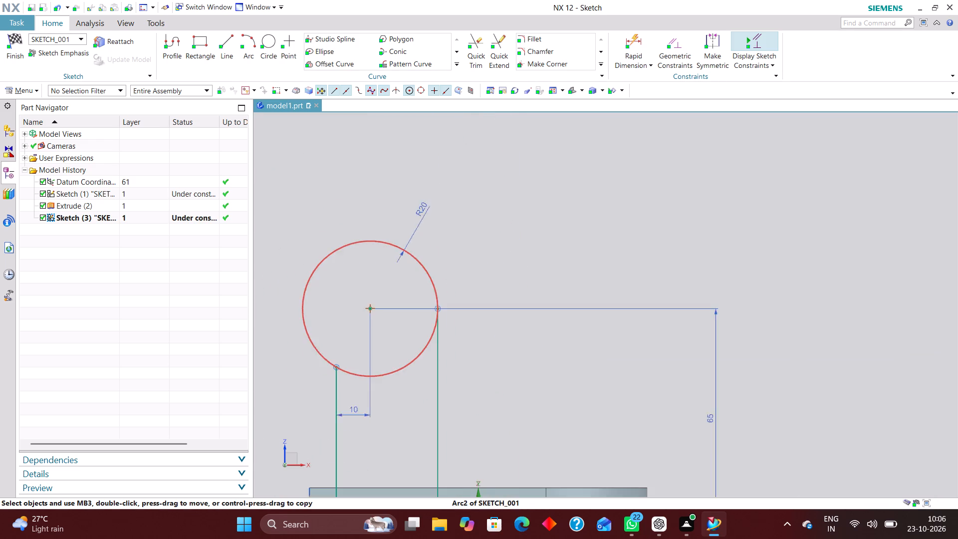
scroll(428, 347, "up", 5)
right_click_drag(457, 351, 359, 350)
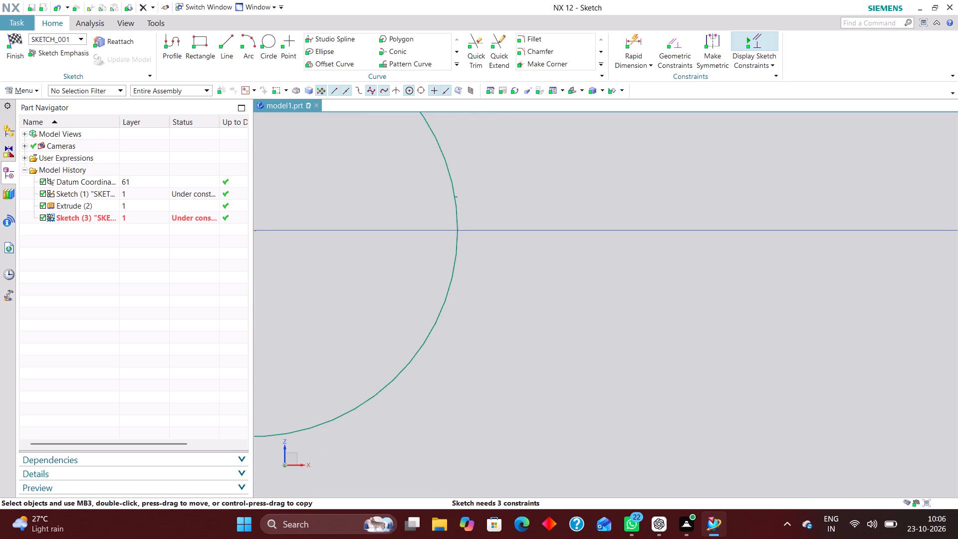
scroll(451, 266, "down", 6)
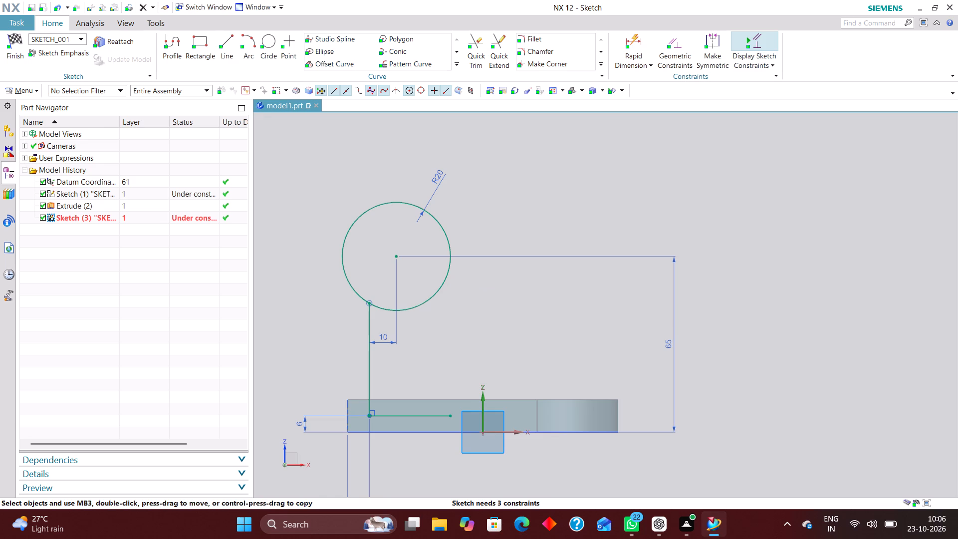
Draw a vertical line about 85 mm long from the bottom edge's right endpoint upward past the circle.
left_click(222, 48)
left_click(450, 416)
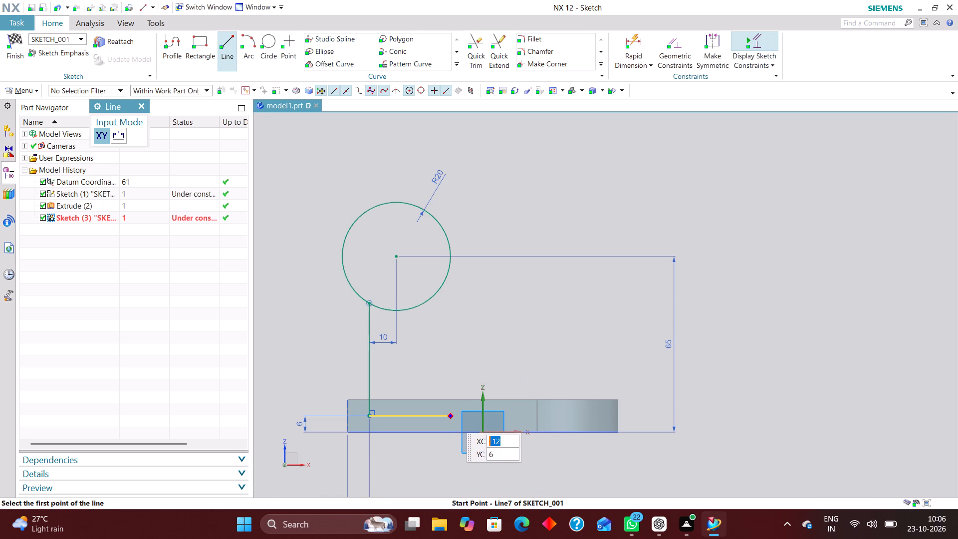
scroll(454, 187, "up", 5)
left_click(454, 187)
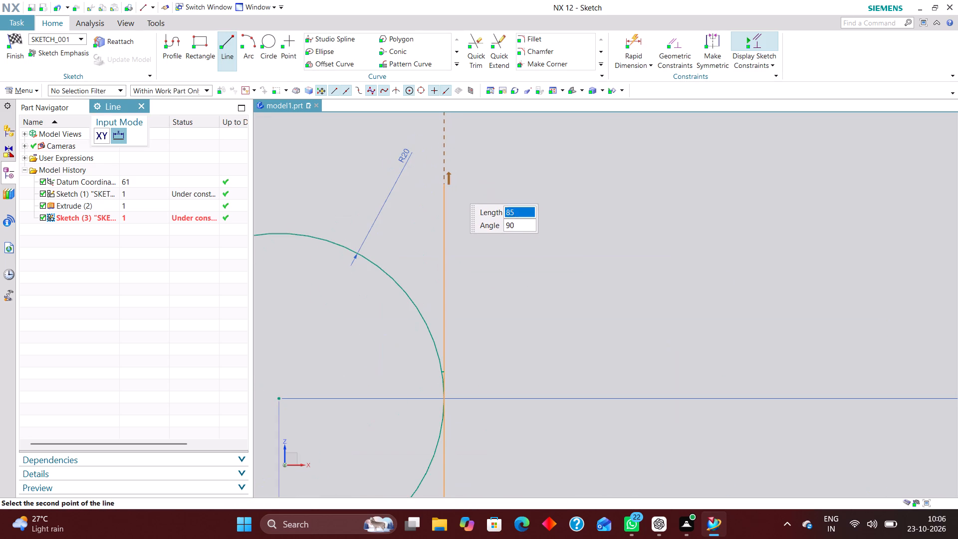
scroll(433, 395, "up", 6)
scroll(458, 352, "up", 6)
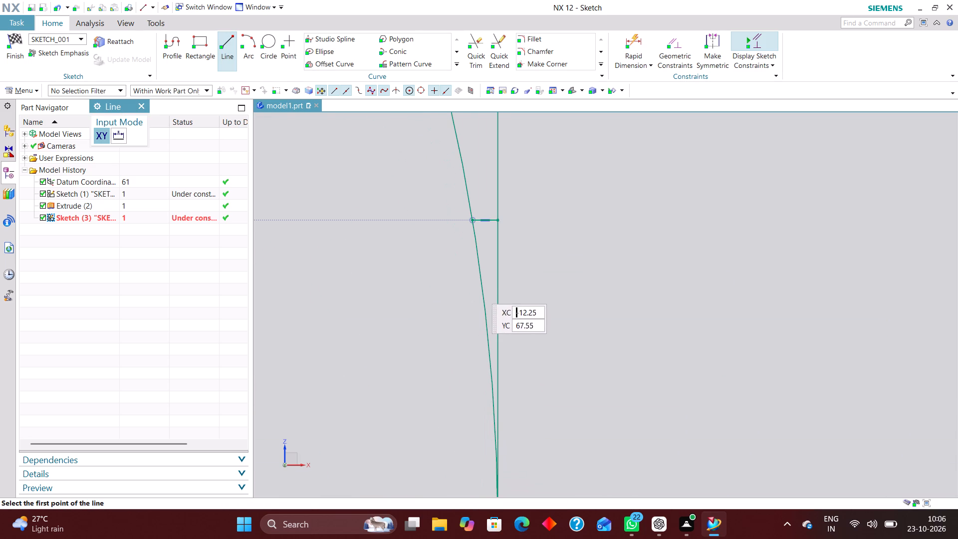
left_click(140, 105)
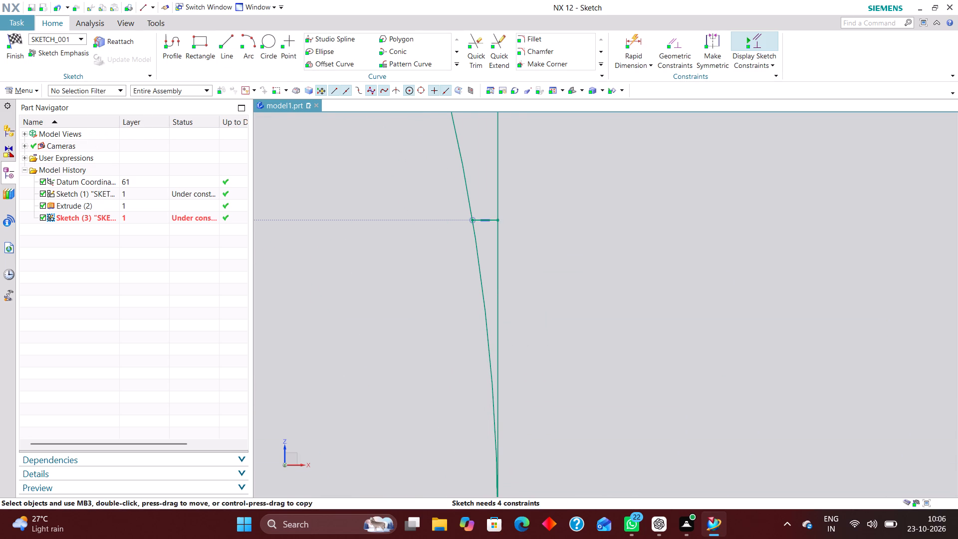
Delete the short leftover horizontal segment between the circle and the new vertical line.
scroll(493, 228, "up", 9)
right_click_drag(497, 174, 385, 166)
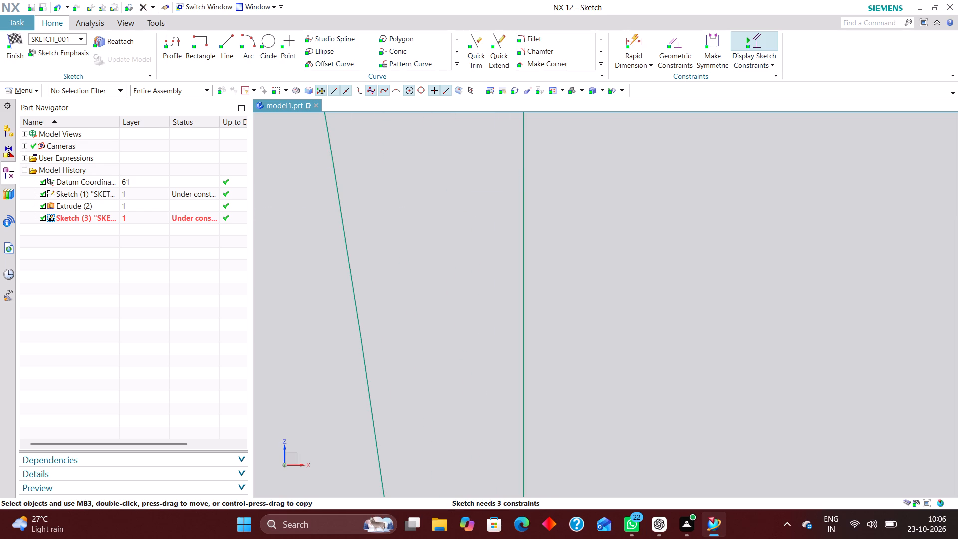
scroll(431, 183, "down", 14)
scroll(442, 236, "down", 9)
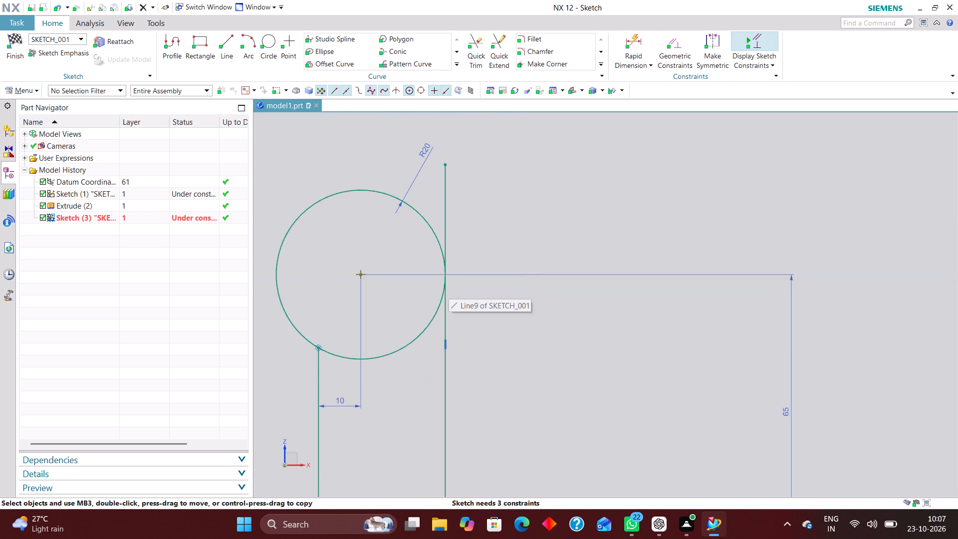
Quick Trim the vertical line above the circle's centre height and the circle's lower arc between the two side lines.
left_click(479, 42)
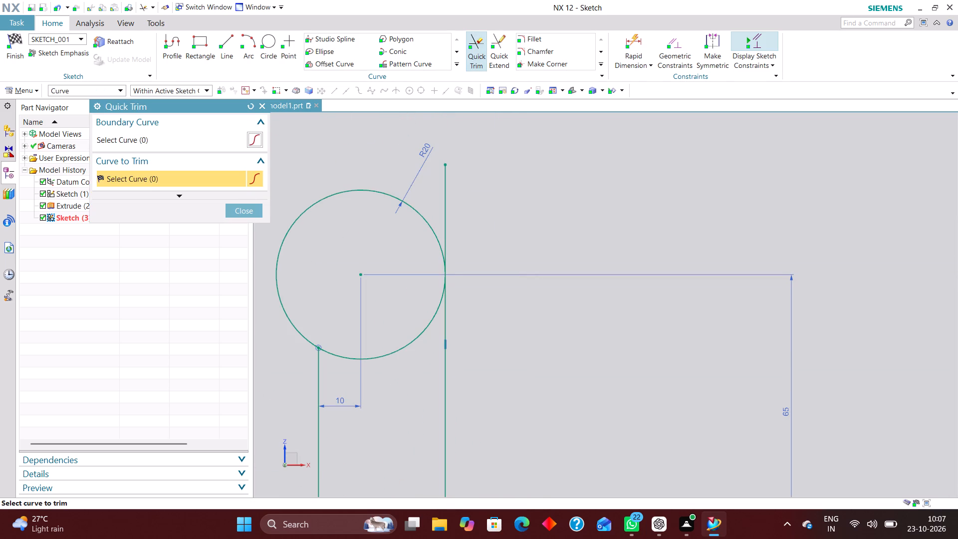
left_click(443, 193)
scroll(427, 207, "down", 3)
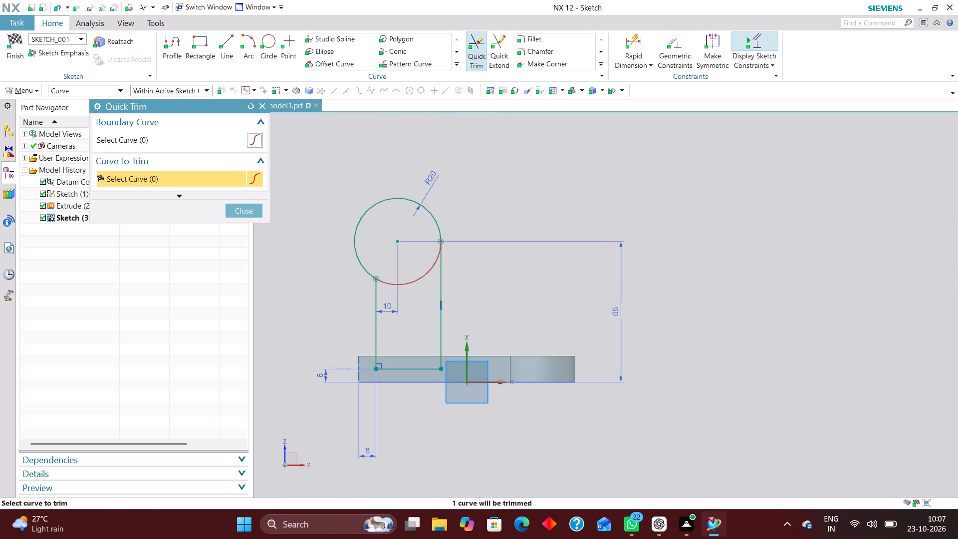
left_click(425, 274)
left_click(240, 210)
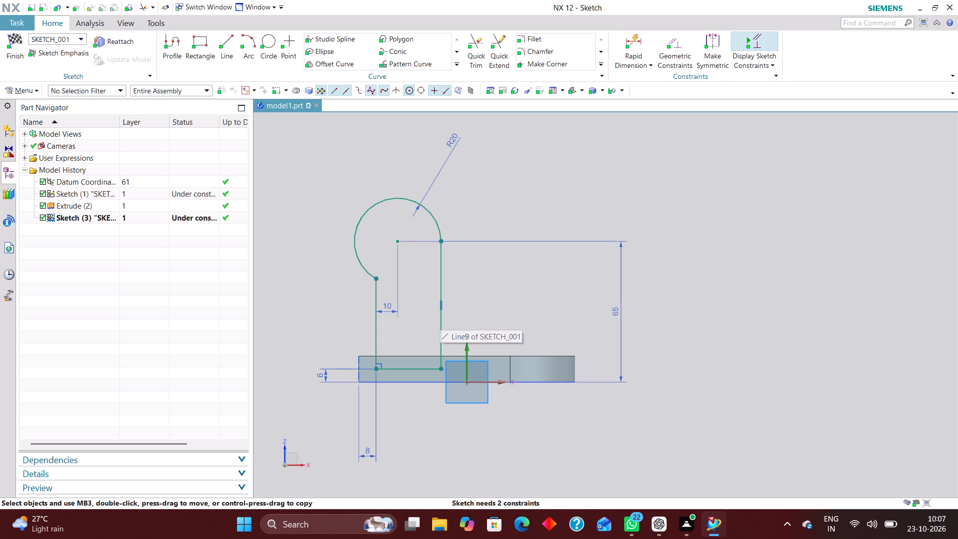
Apply a Tangent constraint between the right vertical line and the 20 mm radius arc.
scroll(454, 257, "up", 7)
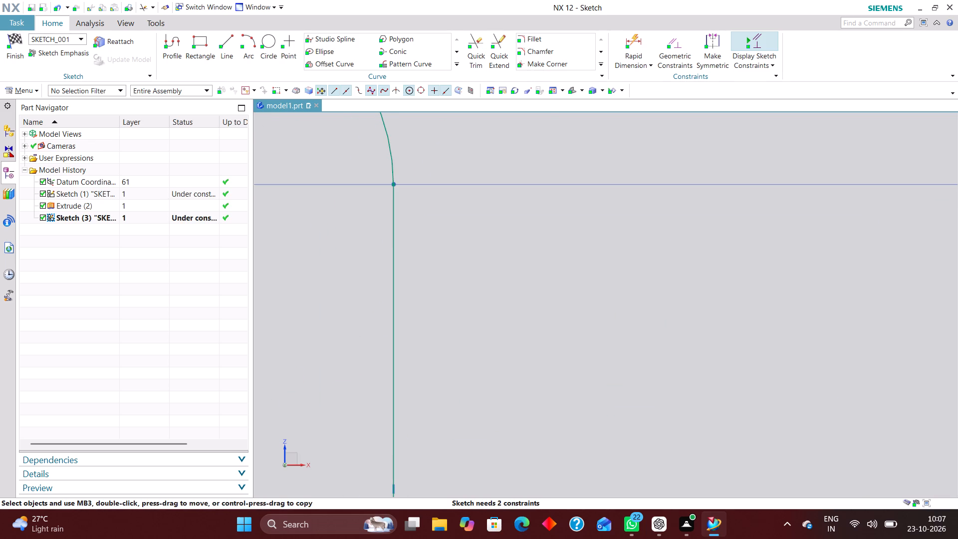
scroll(415, 290, "down", 7)
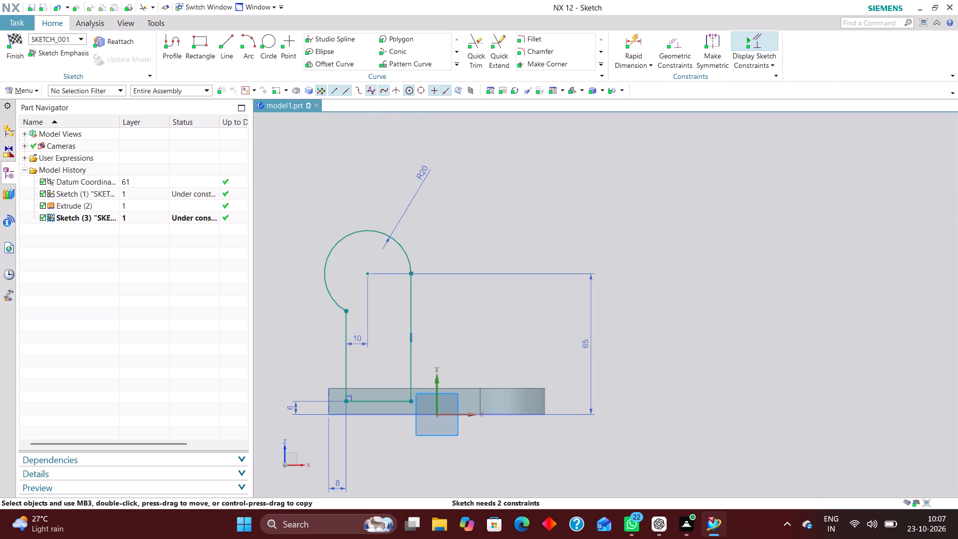
scroll(436, 255, "up", 2)
left_click(668, 41)
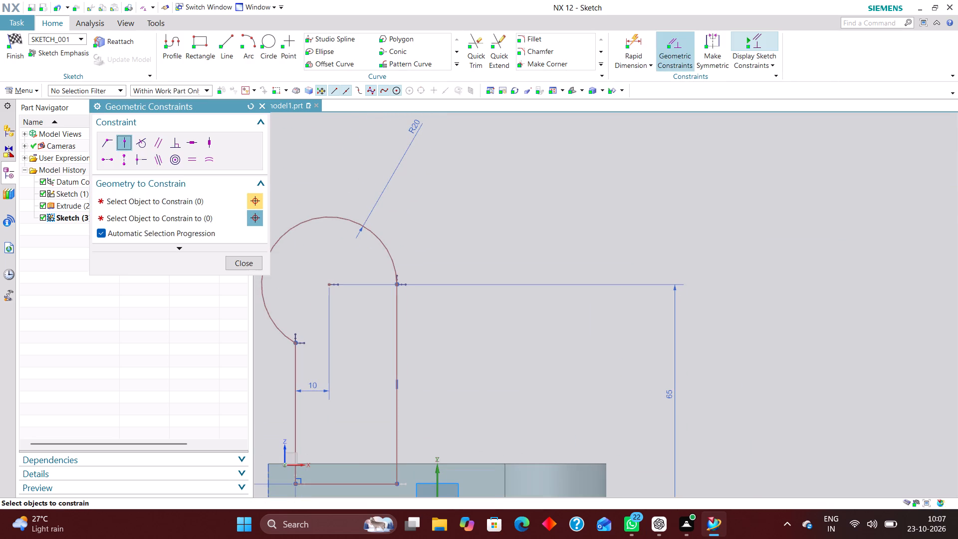
left_click(144, 145)
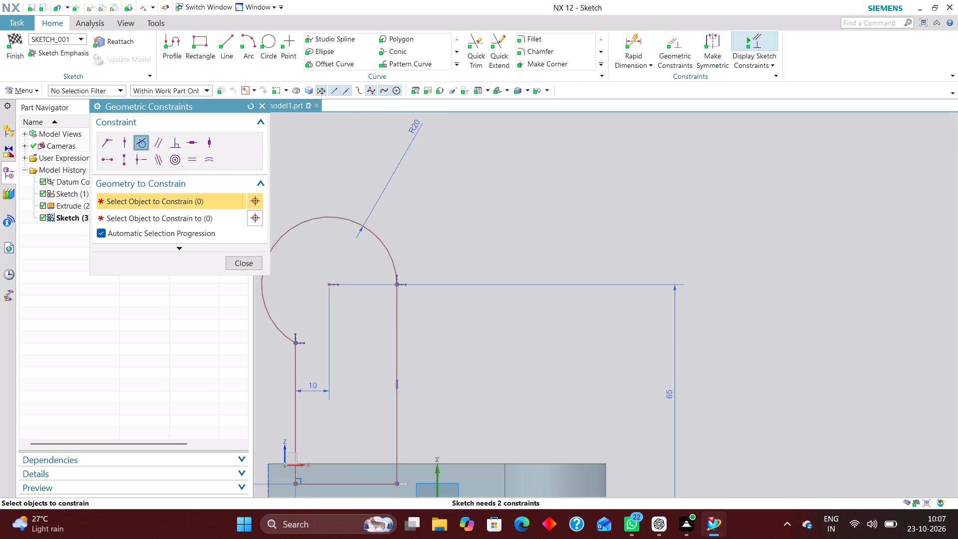
left_click(399, 339)
left_click(393, 259)
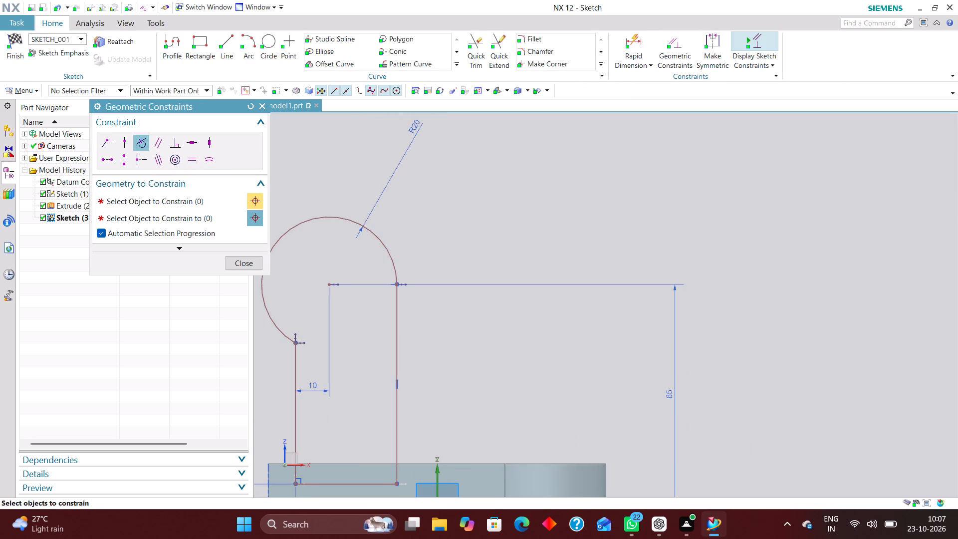
left_click(255, 261)
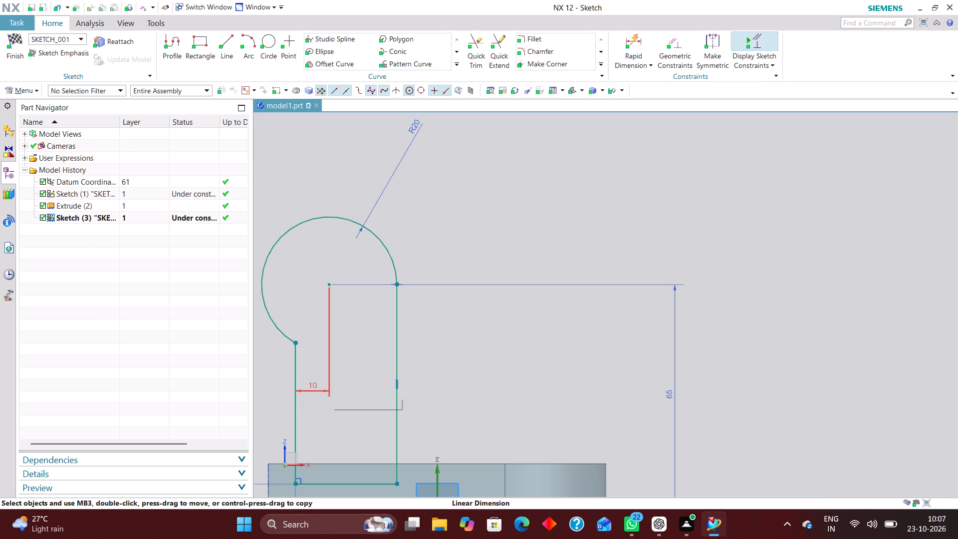
Add an Inferred rapid dimension for the horizontal distance between the arc's centre and the vertical Z axis, placed below the base.
scroll(399, 335, "down", 2)
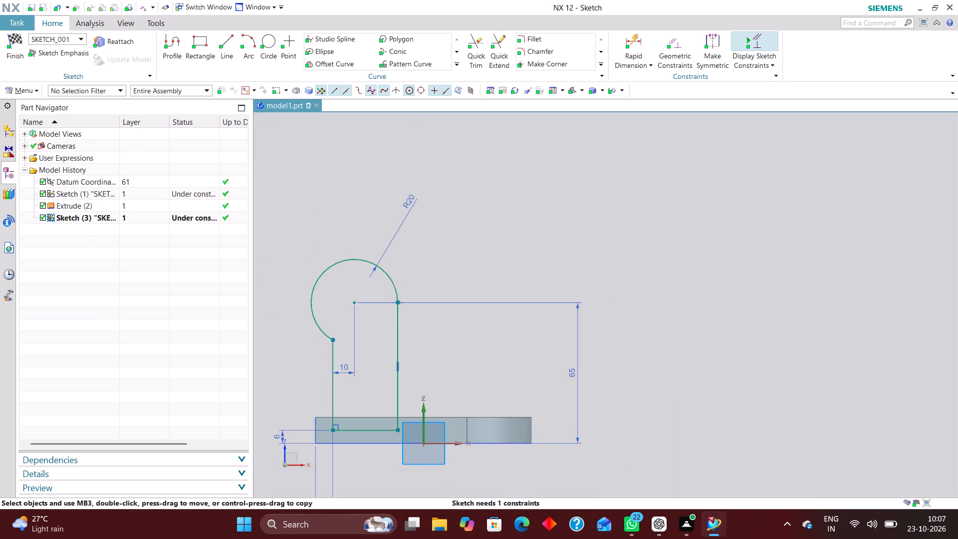
scroll(381, 373, "up", 3)
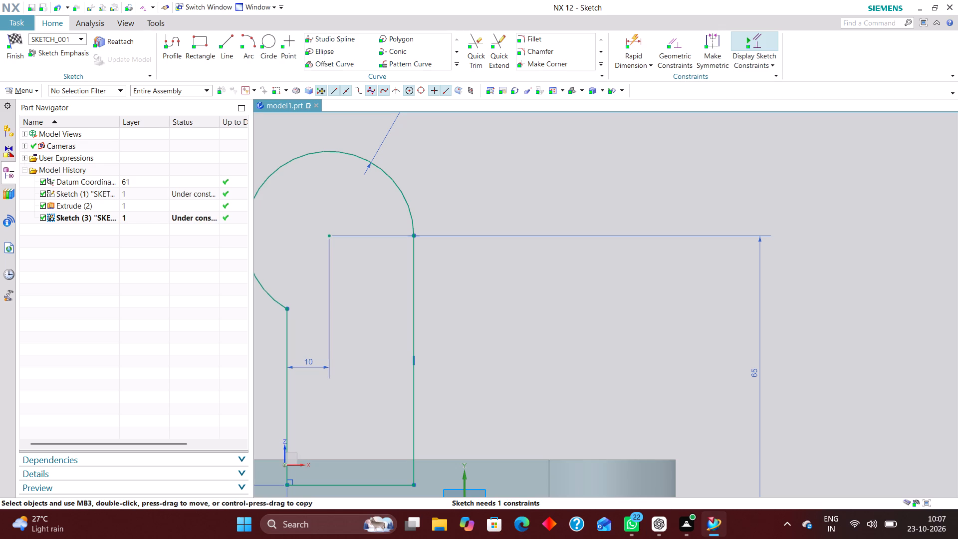
scroll(411, 280, "down", 4)
scroll(417, 306, "up", 3)
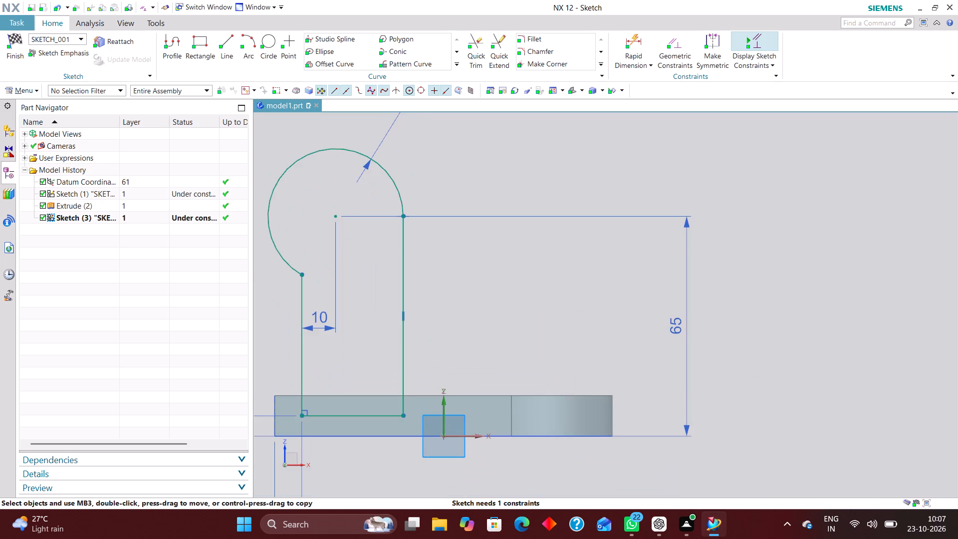
scroll(447, 301, "down", 2)
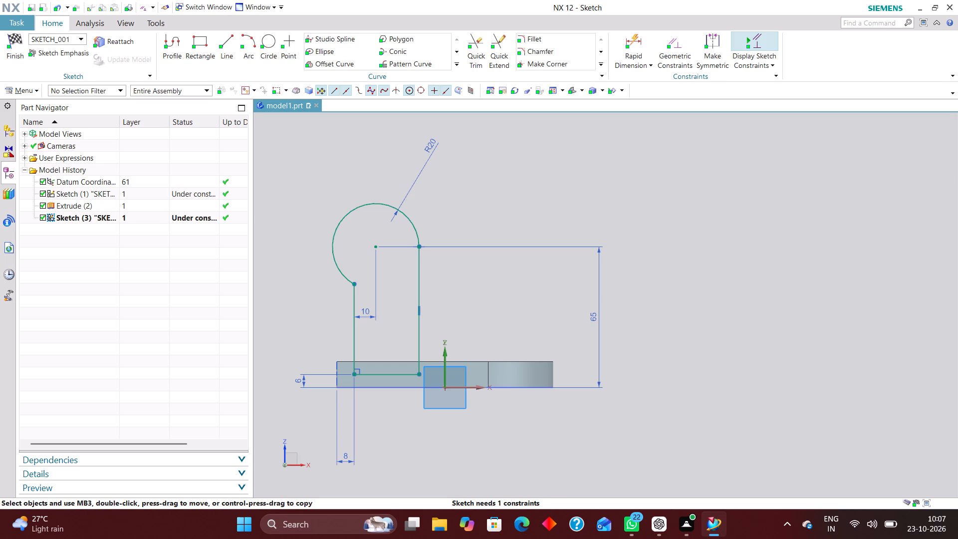
left_click(629, 38)
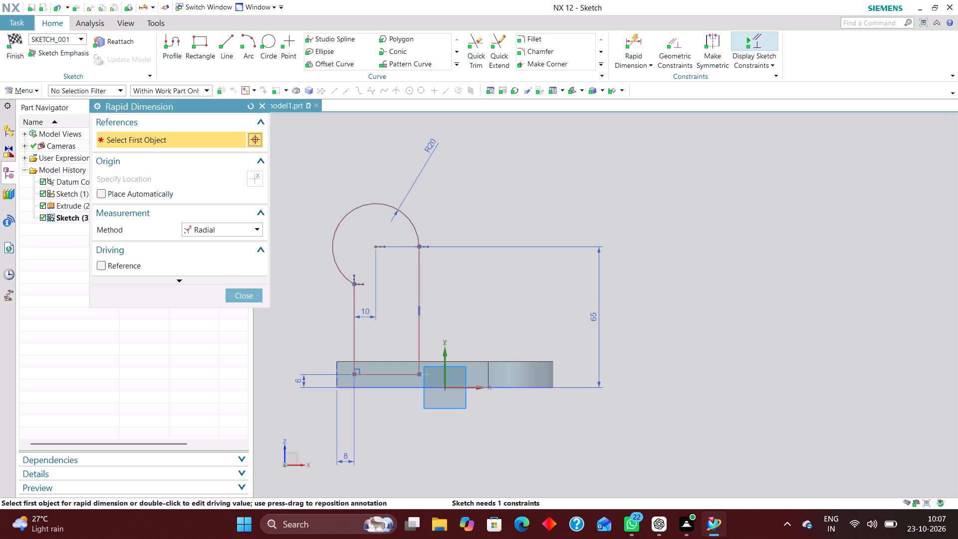
left_click(214, 228)
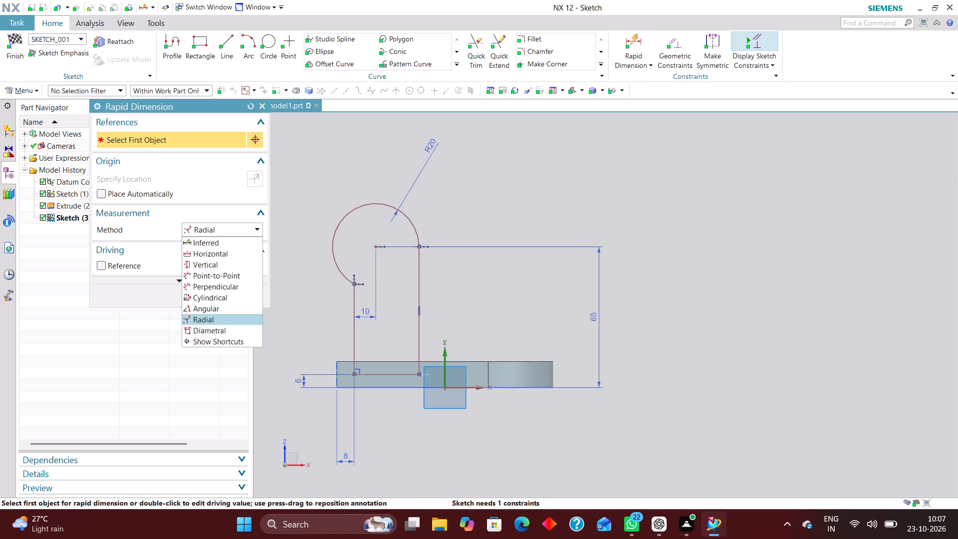
left_click(210, 238)
left_click(373, 249)
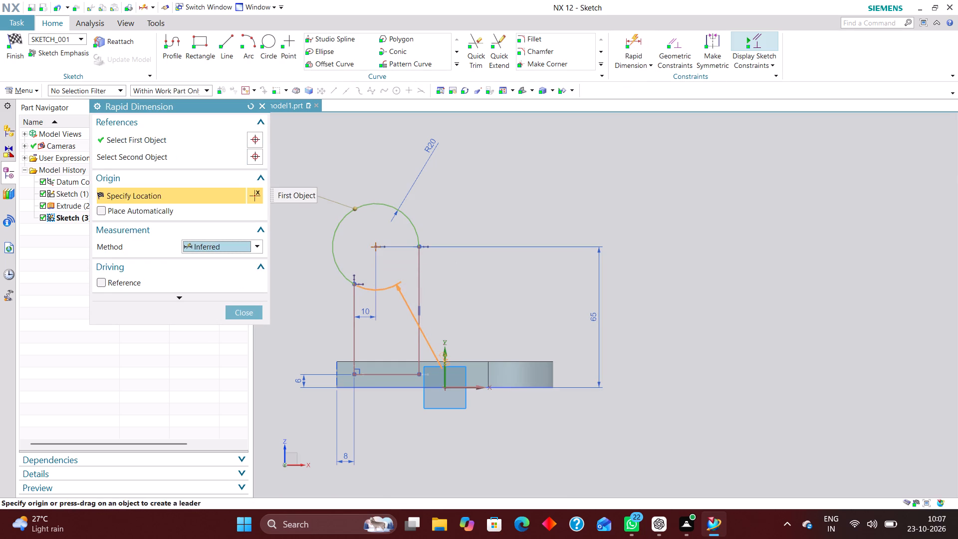
left_click(445, 359)
left_click(409, 471)
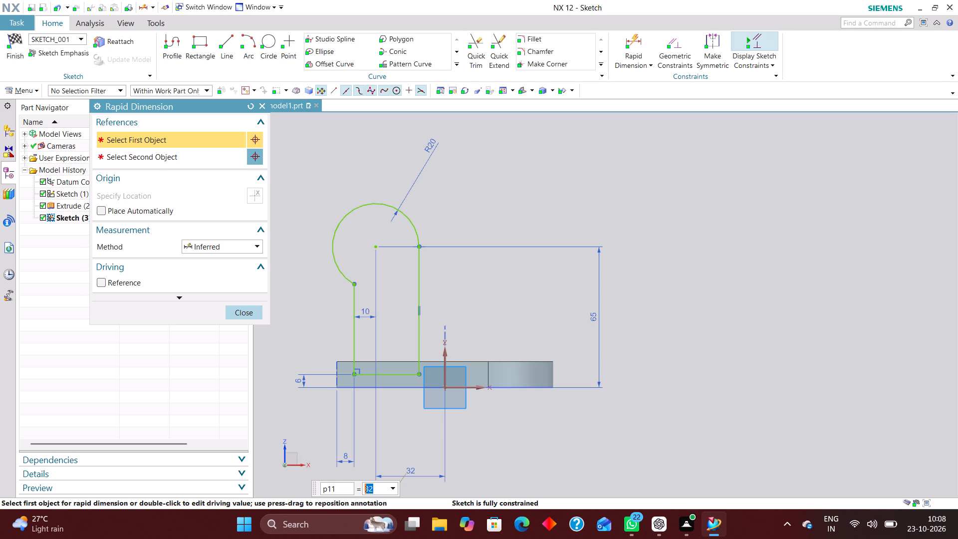
Delete the horizontal dimension between the arc's centre and the vertical axis.
left_click(252, 311)
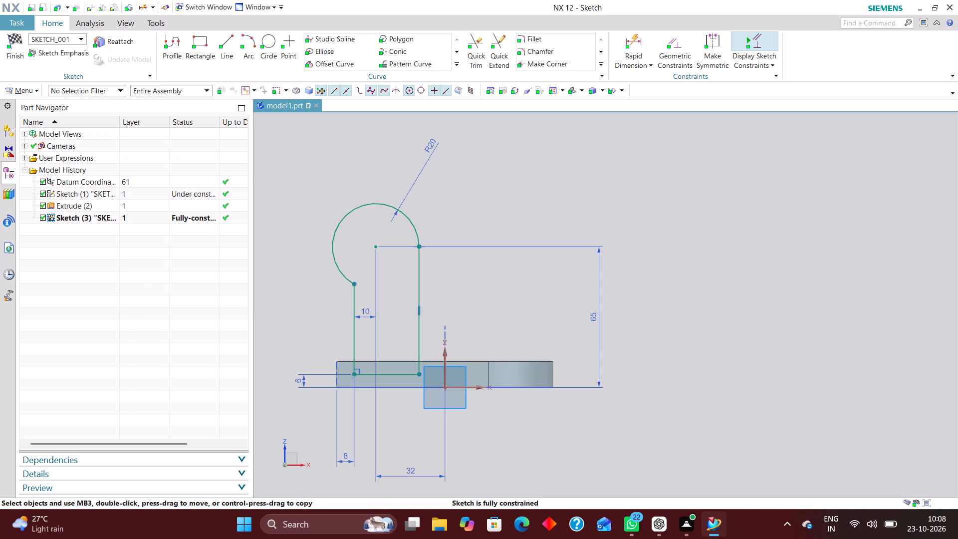
right_click_drag(417, 471, 310, 458)
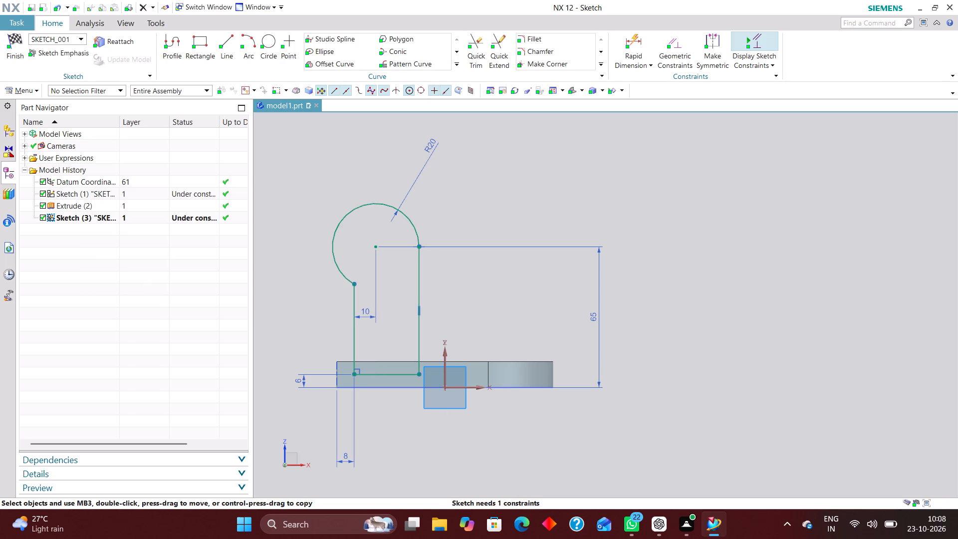
Add an Inferred rapid dimension between the lug profile's two vertical side lines, placed below the base, and finish the sketch.
left_click(627, 38)
left_click(355, 341)
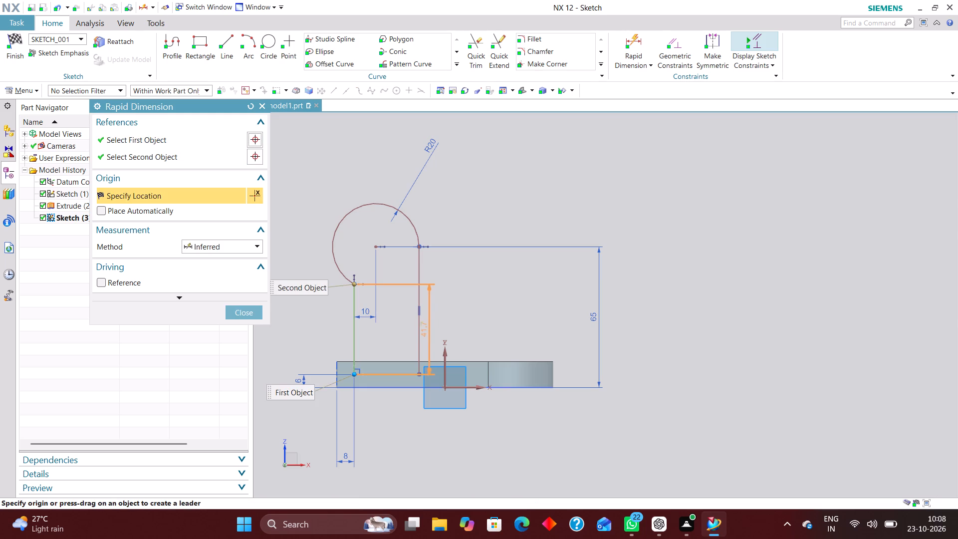
left_click(419, 334)
left_click(387, 426)
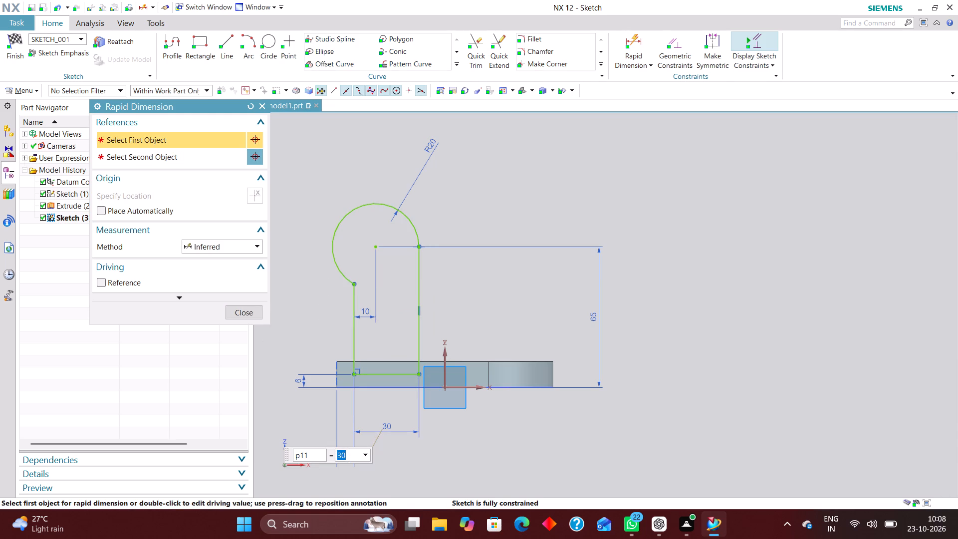
left_click(245, 307)
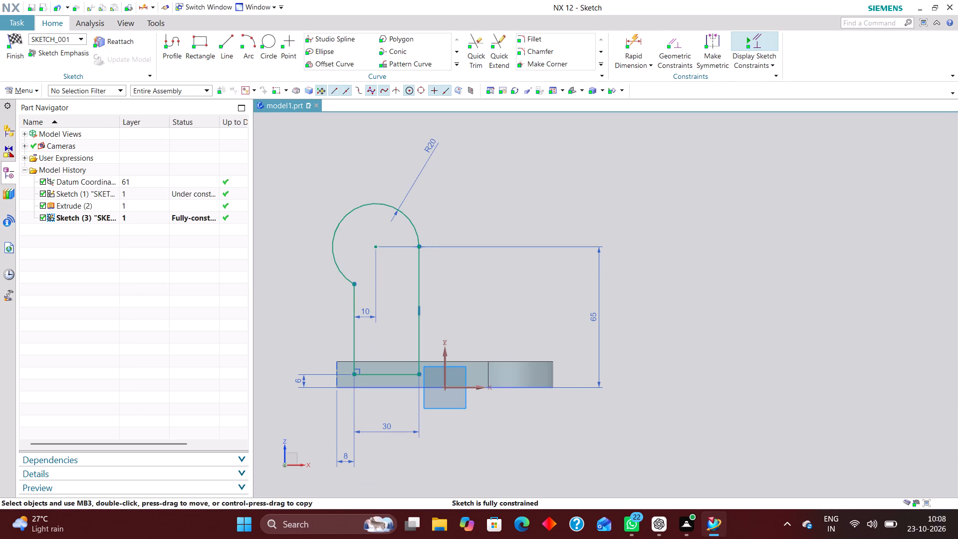
left_click(14, 44)
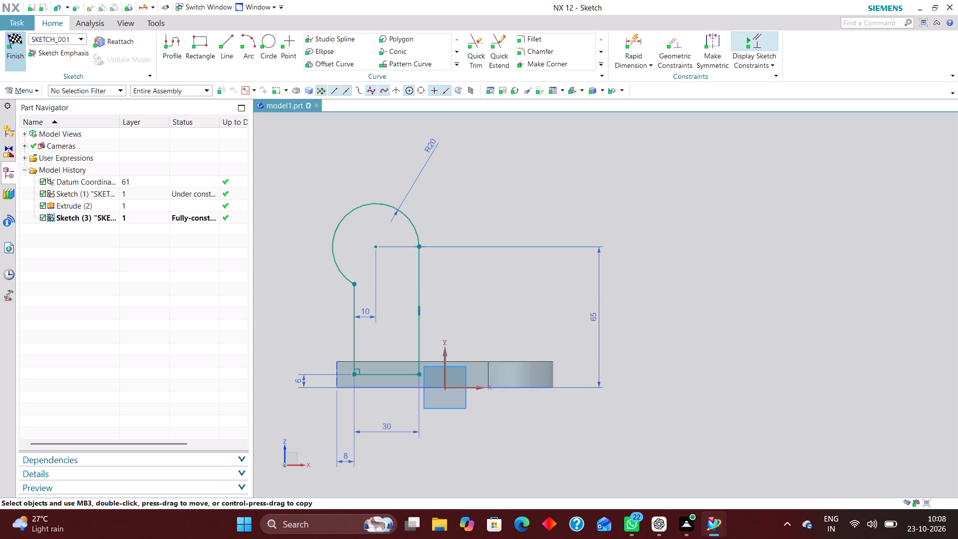
Extrude the lug profile as a separate body from 0 to 12 mm with Boolean None.
left_click(146, 39)
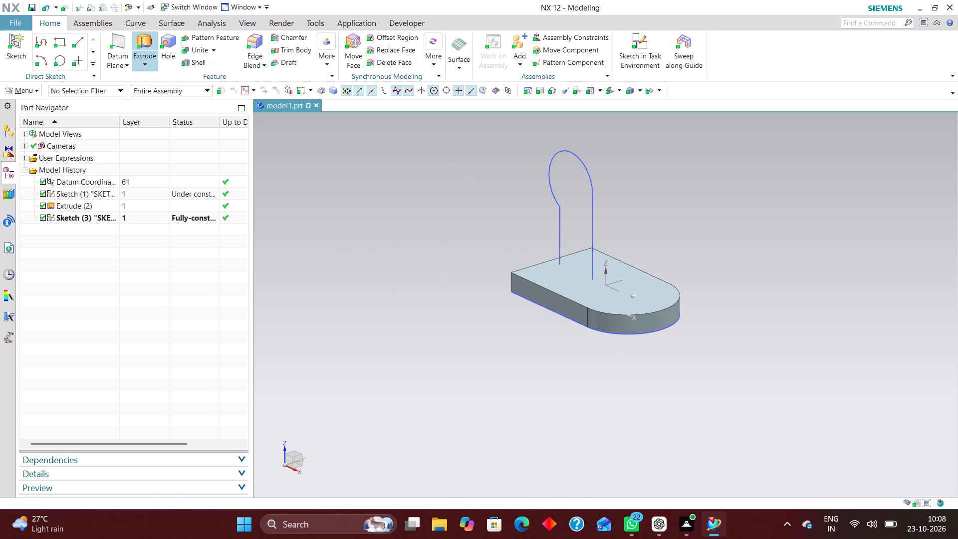
left_click(592, 201)
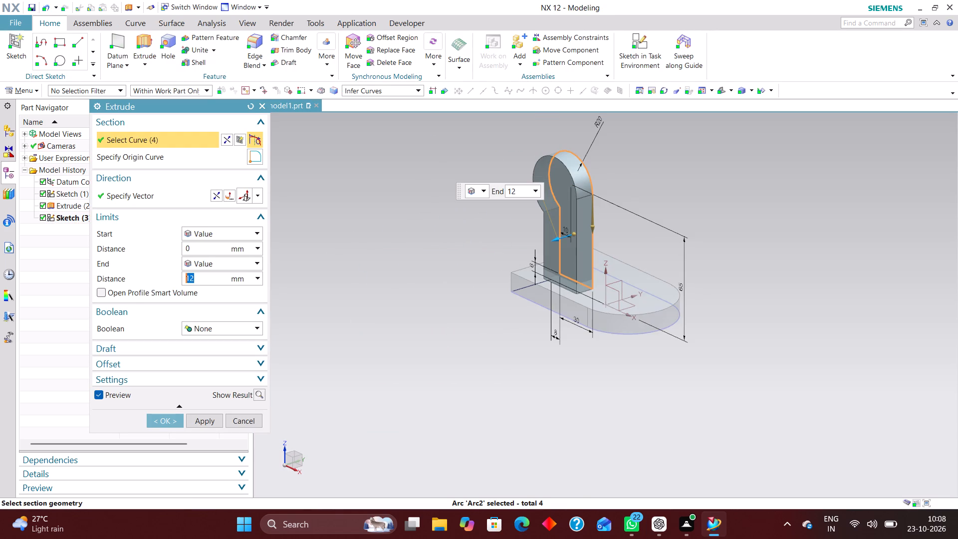
middle_click_drag(566, 374, 554, 350)
middle_click(544, 350)
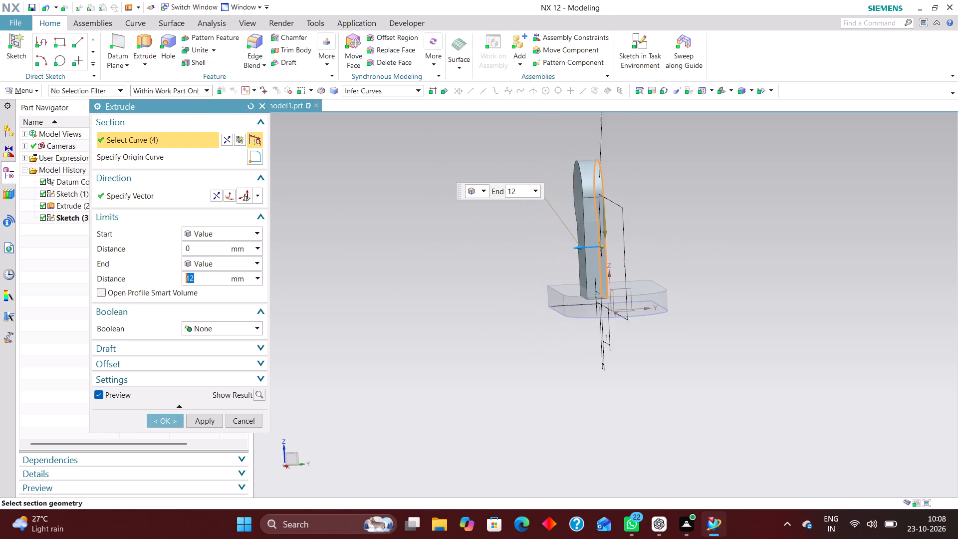
Reopen the lug extrusion for editing and stretch it across the base, with start at -30 mm and end at 29 mm.
scroll(544, 350, "up", 1)
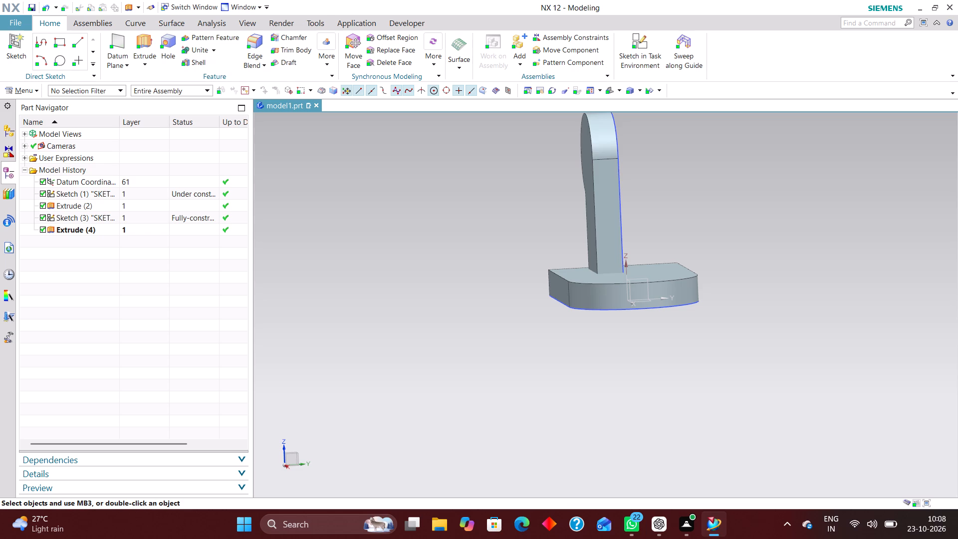
left_click(147, 232)
right_click(147, 232)
left_click(175, 274)
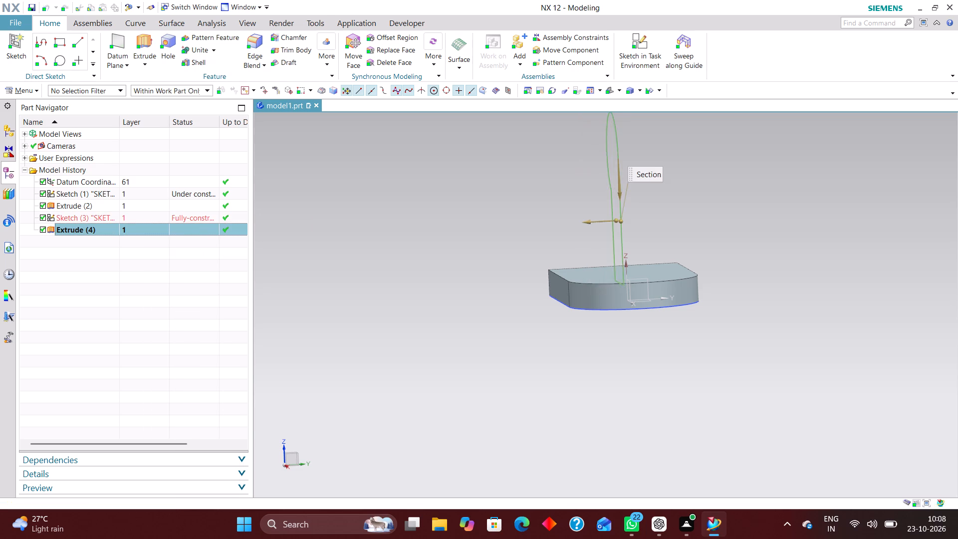
right_click_drag(721, 340, 670, 342)
scroll(581, 391, "down", 3)
scroll(610, 312, "up", 3)
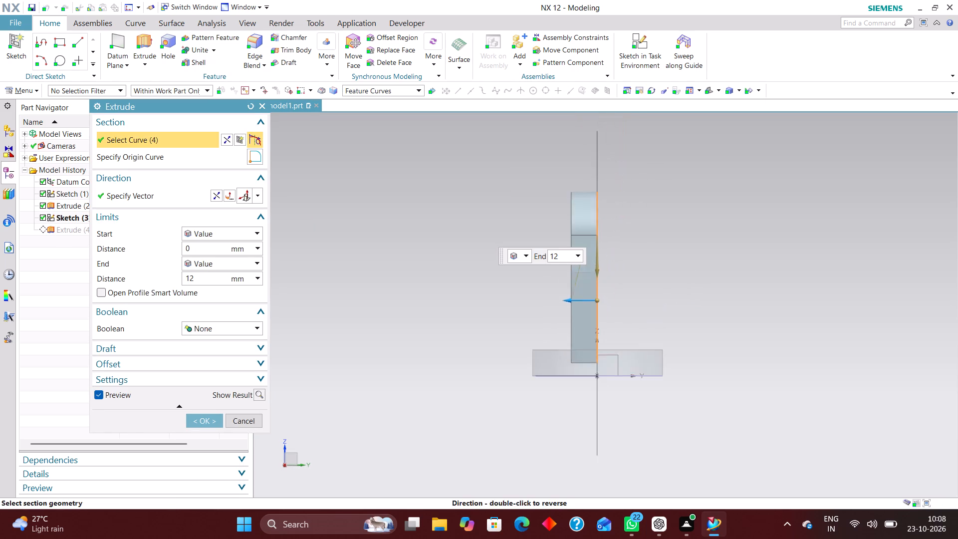
scroll(610, 312, "up", 1)
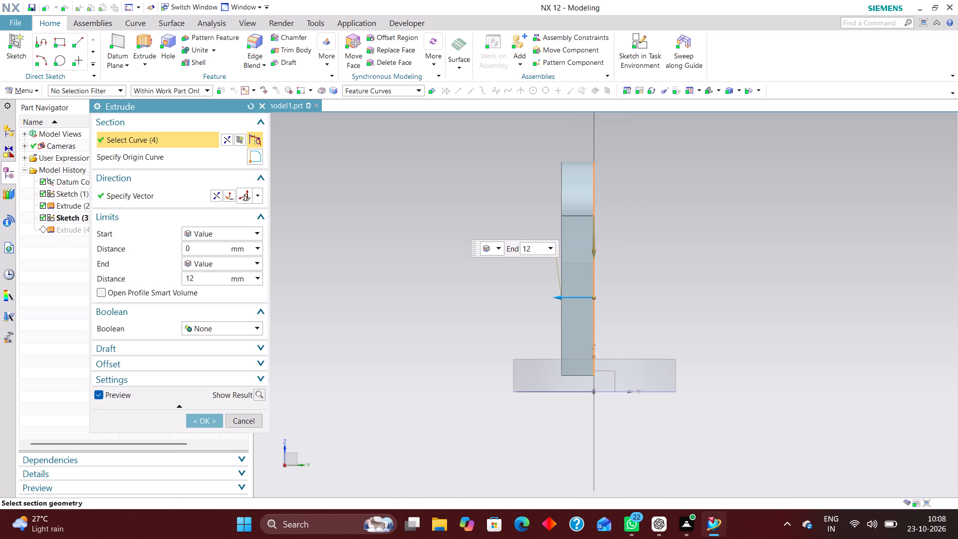
left_click_drag(556, 299, 541, 299)
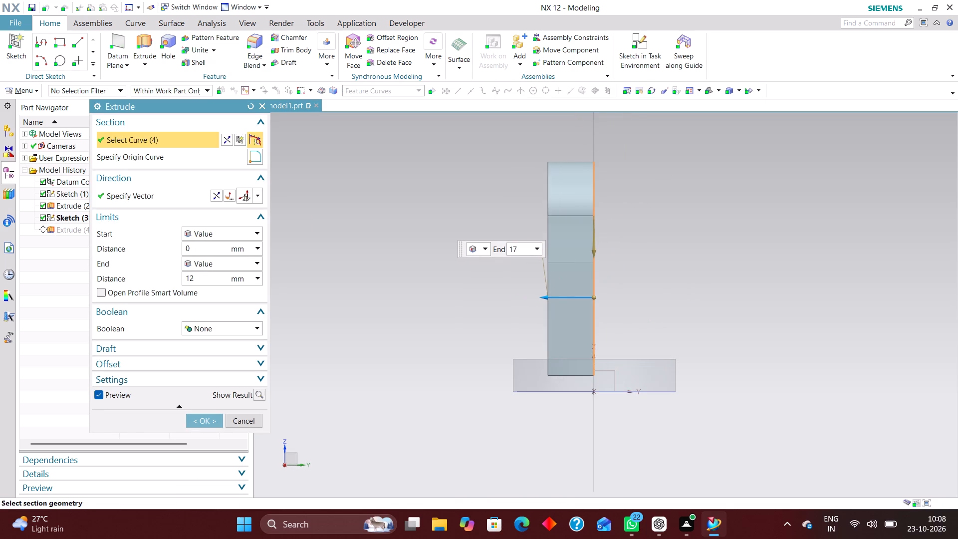
left_click_drag(541, 299, 515, 292)
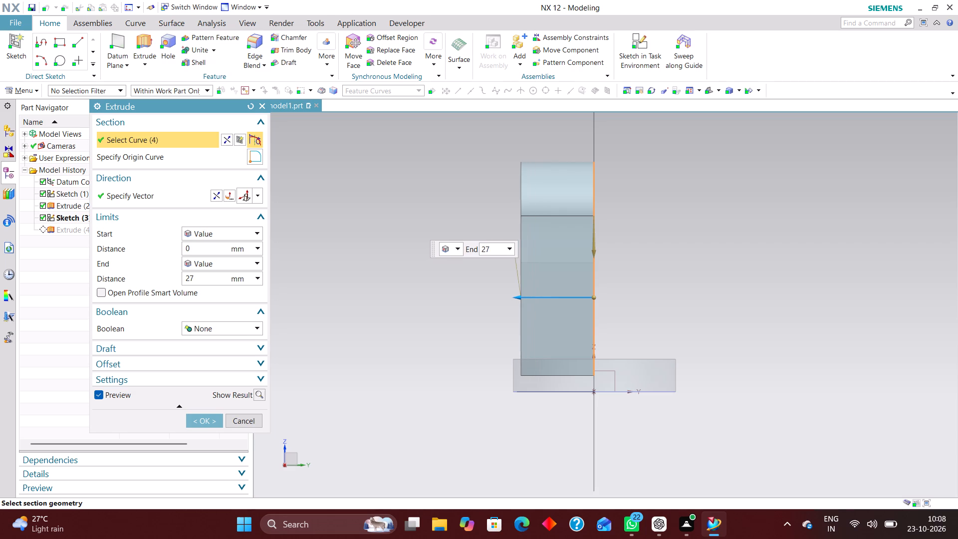
left_click_drag(515, 292, 511, 289)
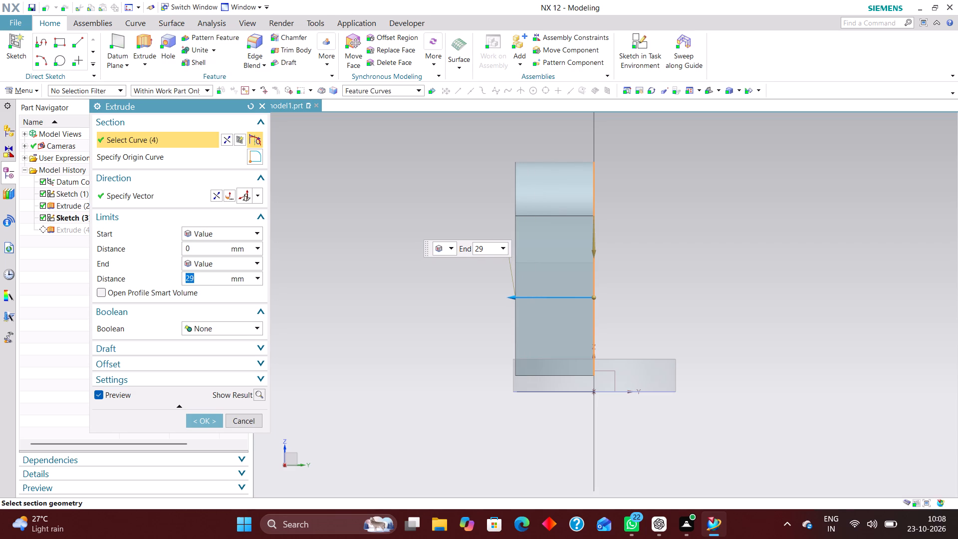
left_click_drag(591, 296, 663, 300)
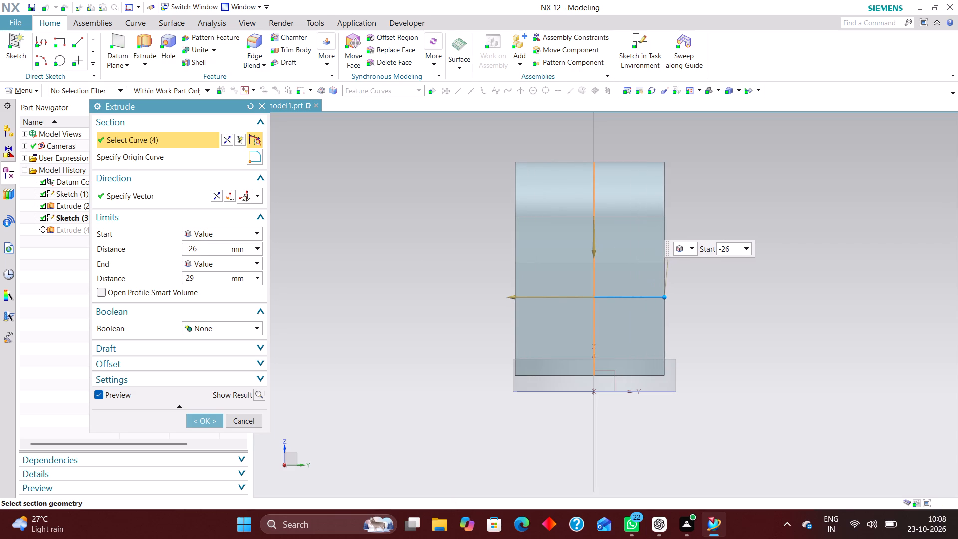
left_click_drag(663, 300, 673, 298)
Change the lug extrusion's limits to Symmetric Value with a distance of 30 mm and accept the edit.
left_click(234, 231)
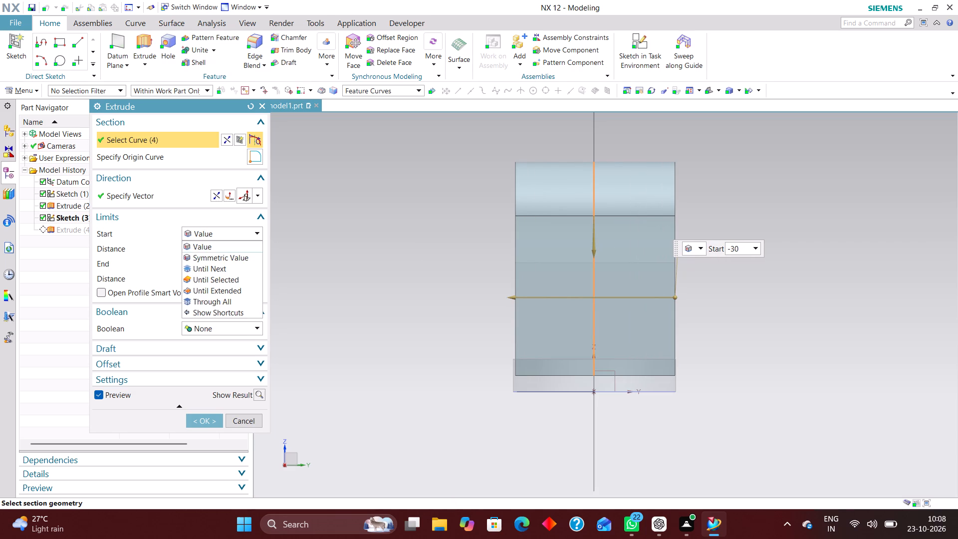
left_click(230, 258)
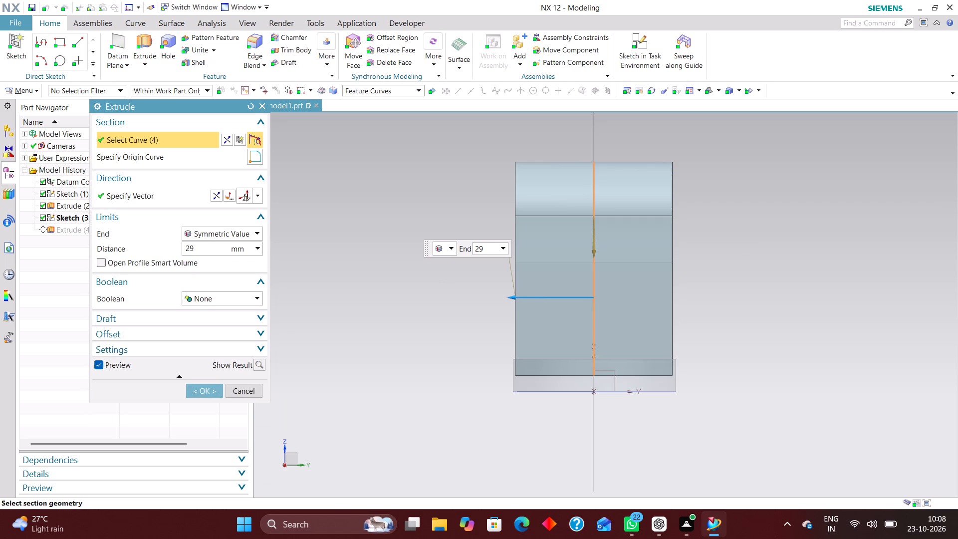
left_click_drag(197, 250, 174, 244)
type("30")
key("Return")
left_click(212, 391)
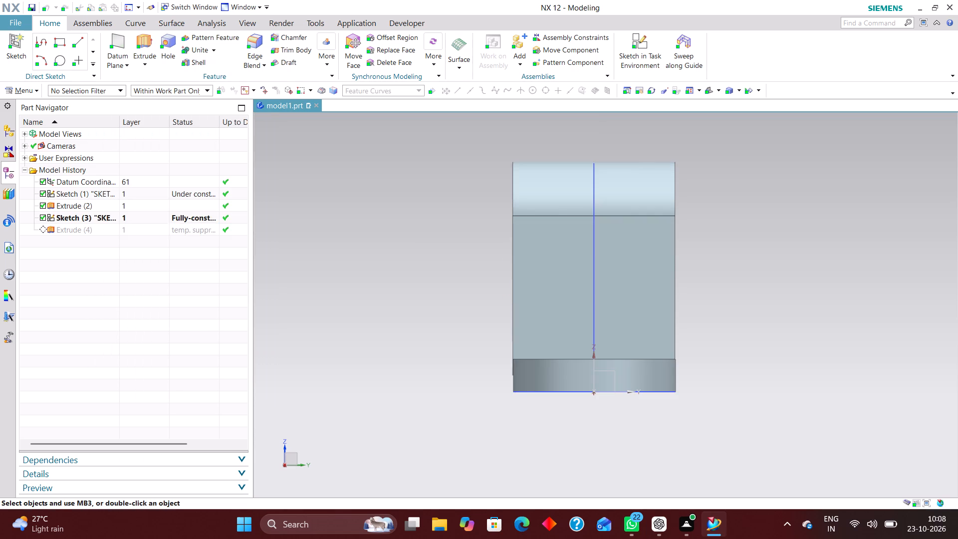
Unite the two bodies, with the lug as the target and the round-ended base as the tool.
middle_click_drag(402, 391, 458, 408)
middle_click(503, 416)
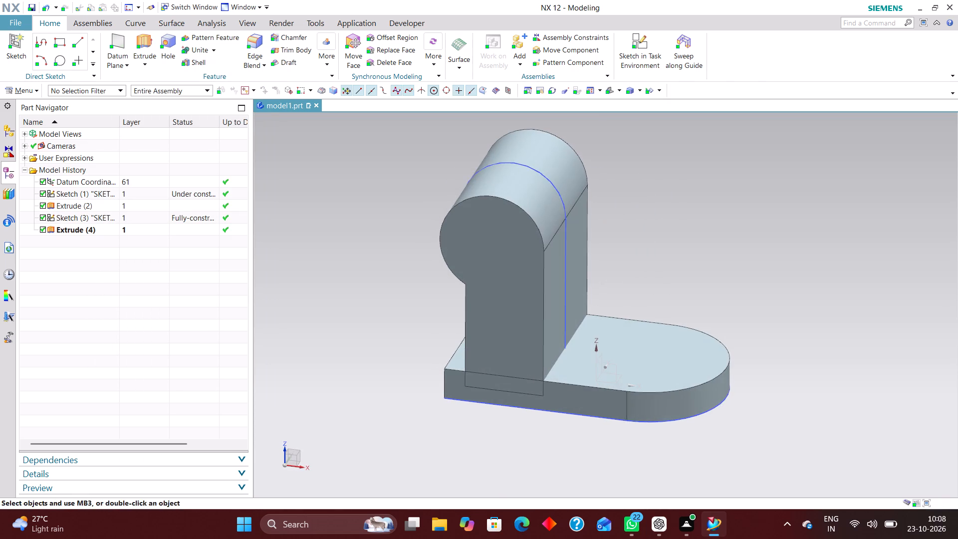
middle_click_drag(509, 420, 513, 424)
scroll(423, 349, "down", 2)
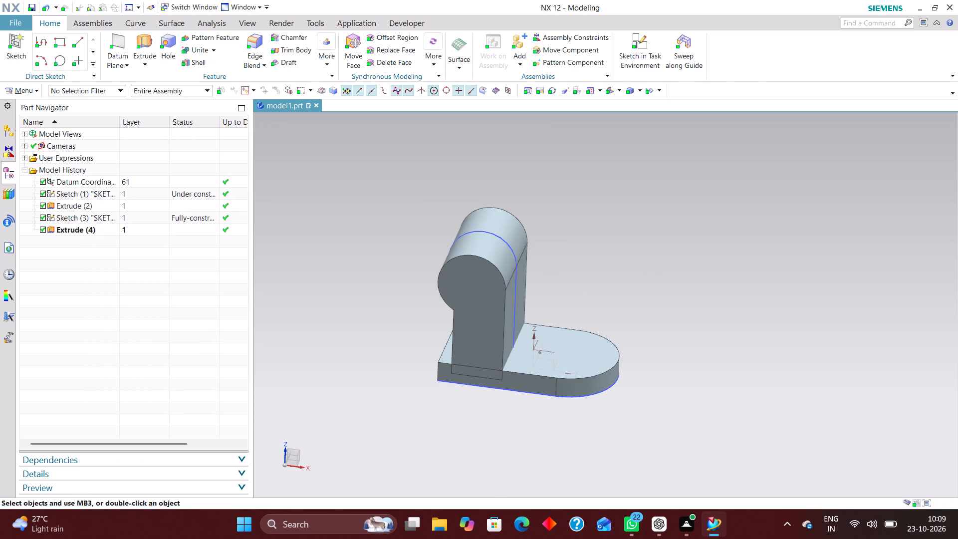
scroll(508, 446, "up", 3)
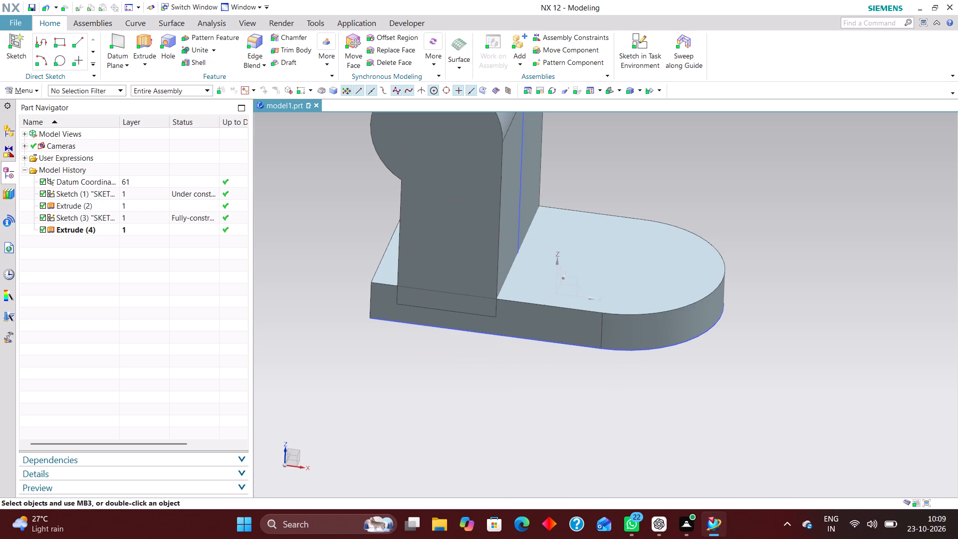
scroll(408, 401, "up", 1)
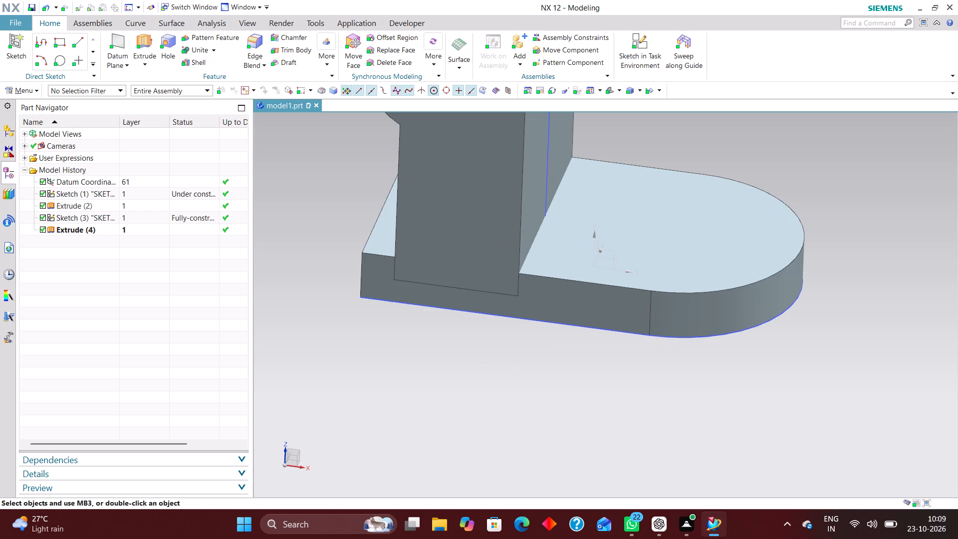
scroll(458, 421, "down", 3)
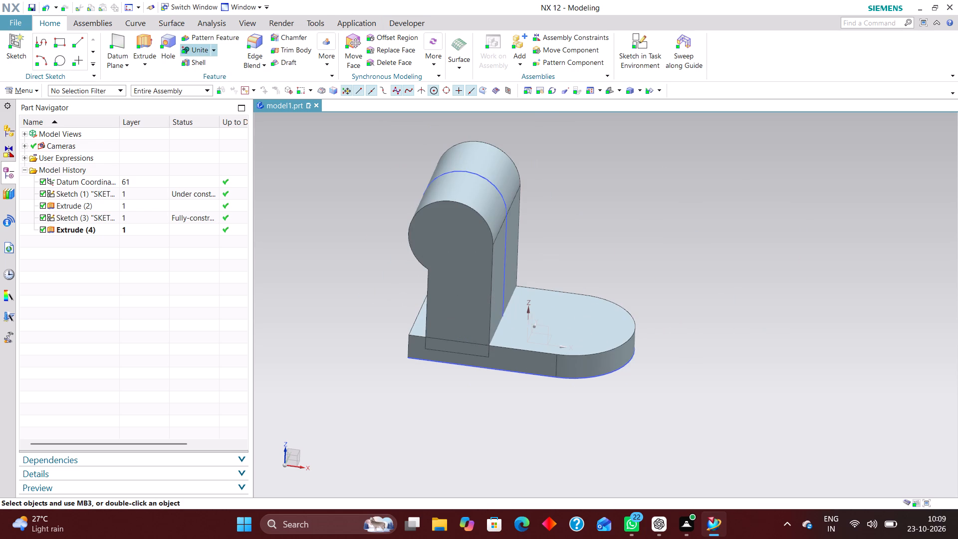
left_click(196, 51)
left_click(464, 315)
left_click(537, 367)
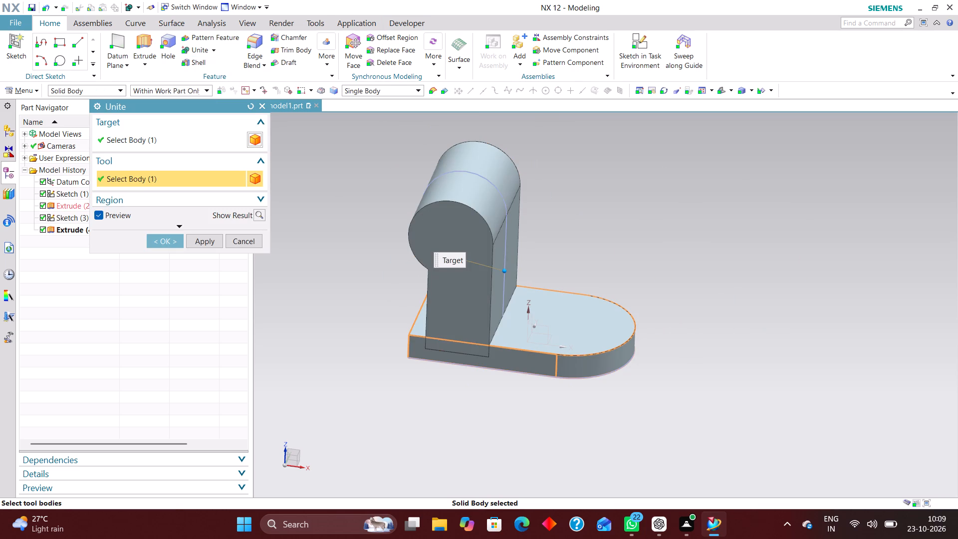
left_click(161, 242)
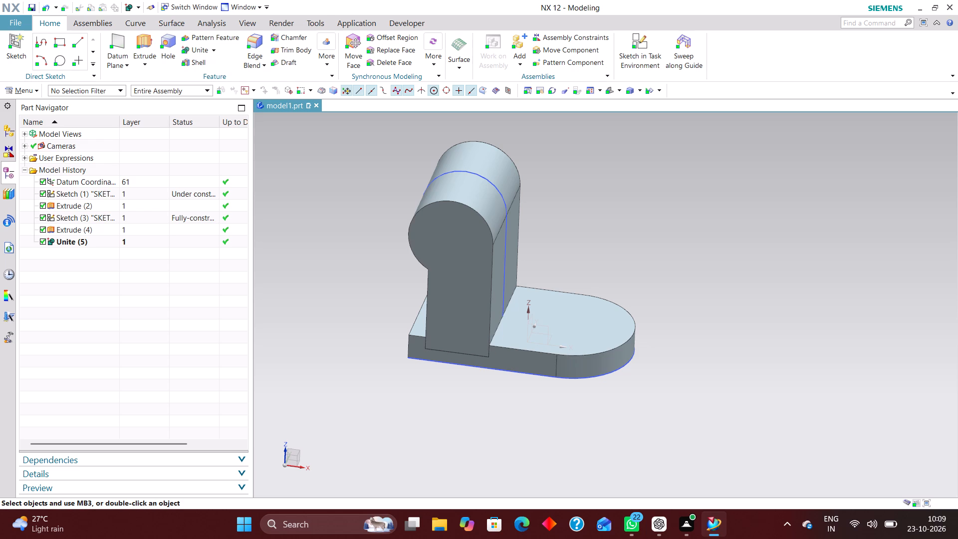
Start a new sketch on the vertical XZ datum plane through the bracket's origin, parallel to the lug's side faces.
middle_click_drag(463, 403, 480, 382)
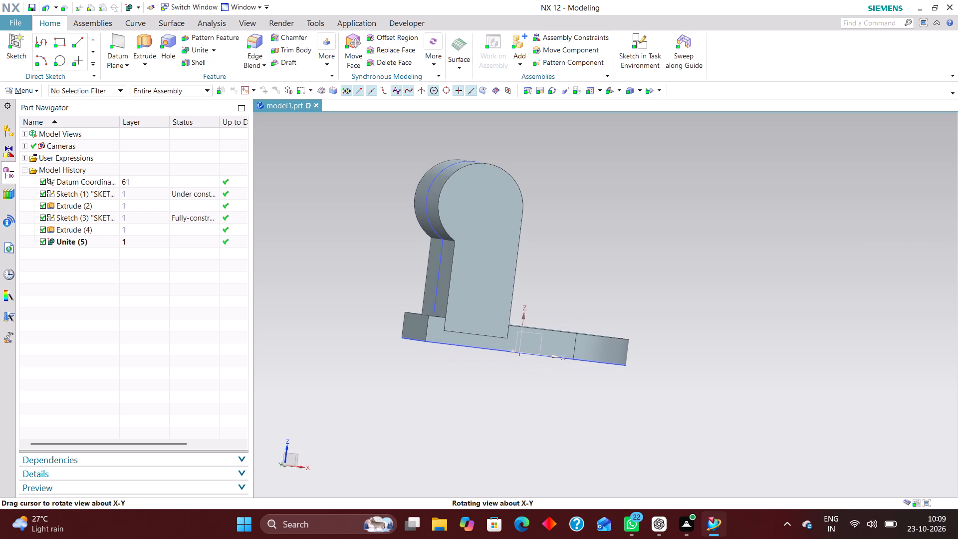
middle_click_drag(480, 382, 475, 385)
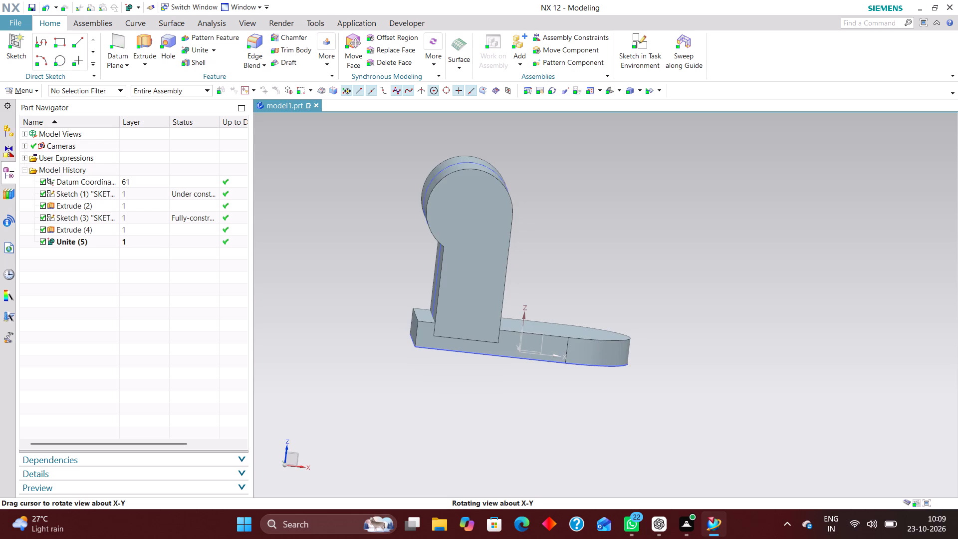
middle_click_drag(475, 385, 463, 389)
scroll(386, 358, "up", 1)
middle_click_drag(394, 362, 415, 365)
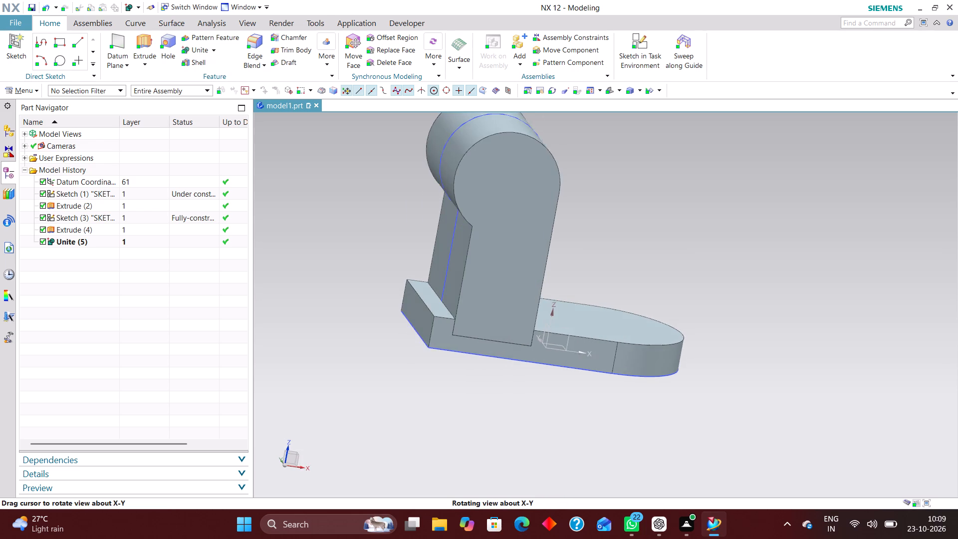
middle_click_drag(415, 365, 411, 364)
left_click(629, 46)
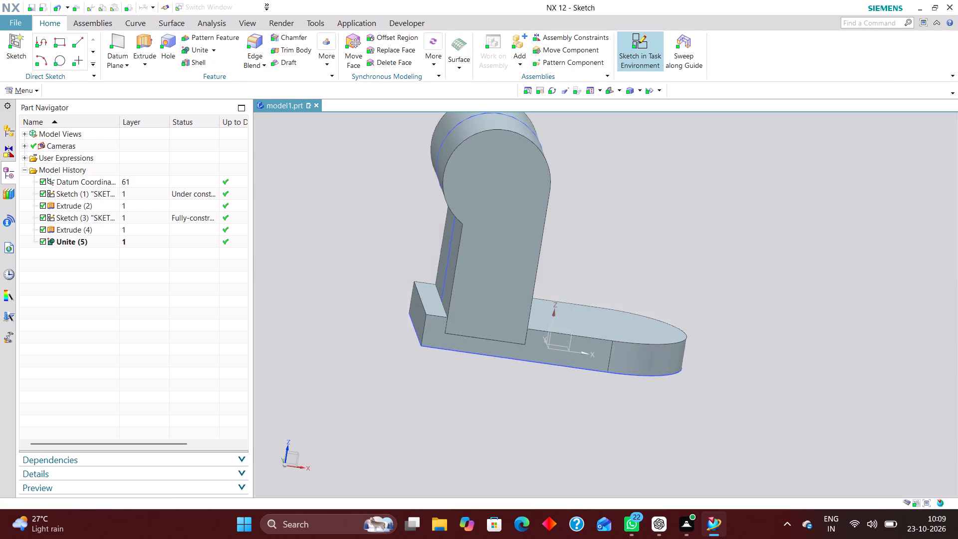
middle_click_drag(665, 435, 618, 439)
middle_click_drag(616, 440, 631, 430)
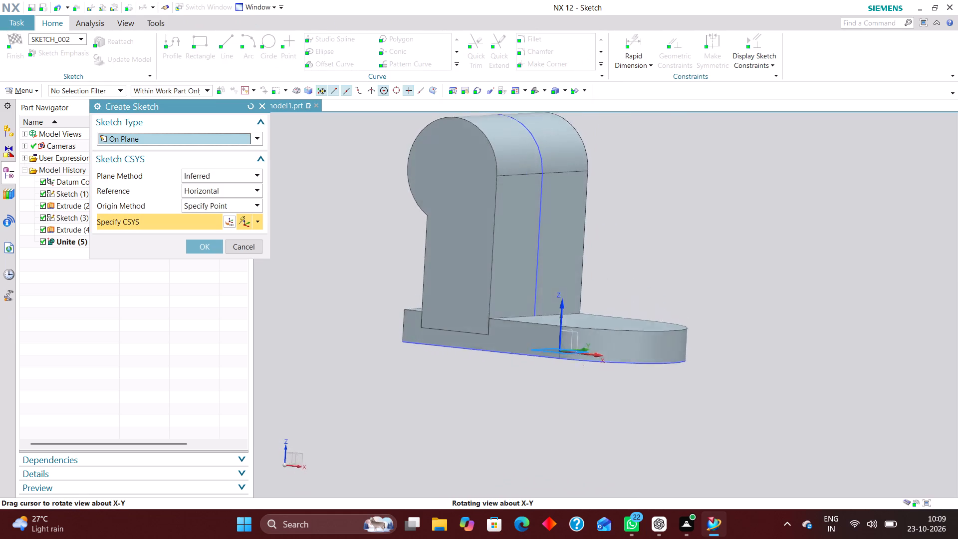
middle_click_drag(631, 430, 630, 427)
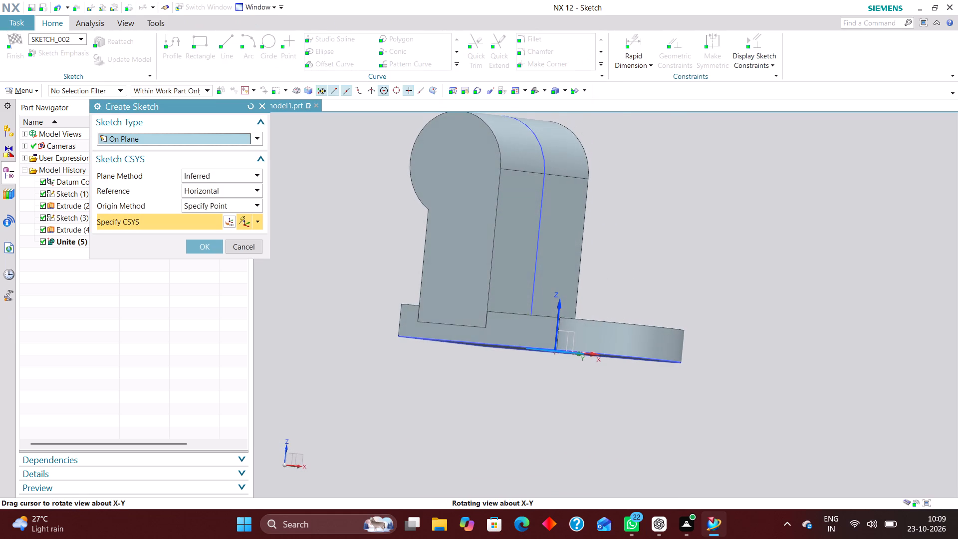
middle_click_drag(630, 427, 620, 434)
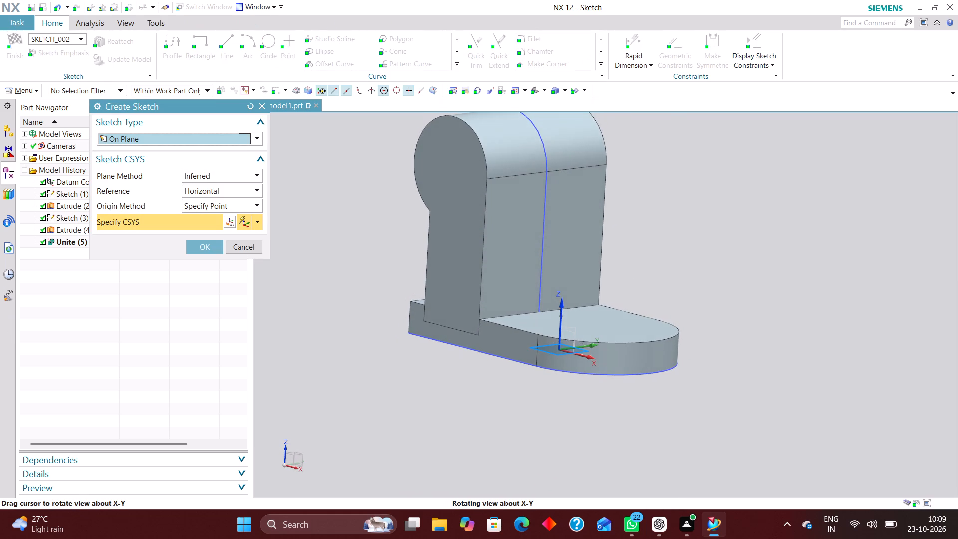
middle_click_drag(620, 434, 626, 433)
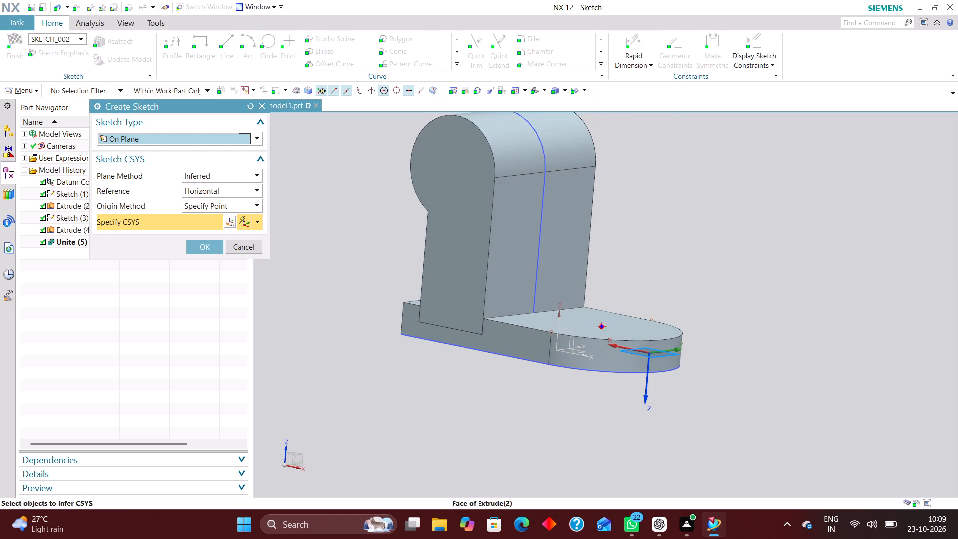
left_click(571, 332)
left_click(203, 245)
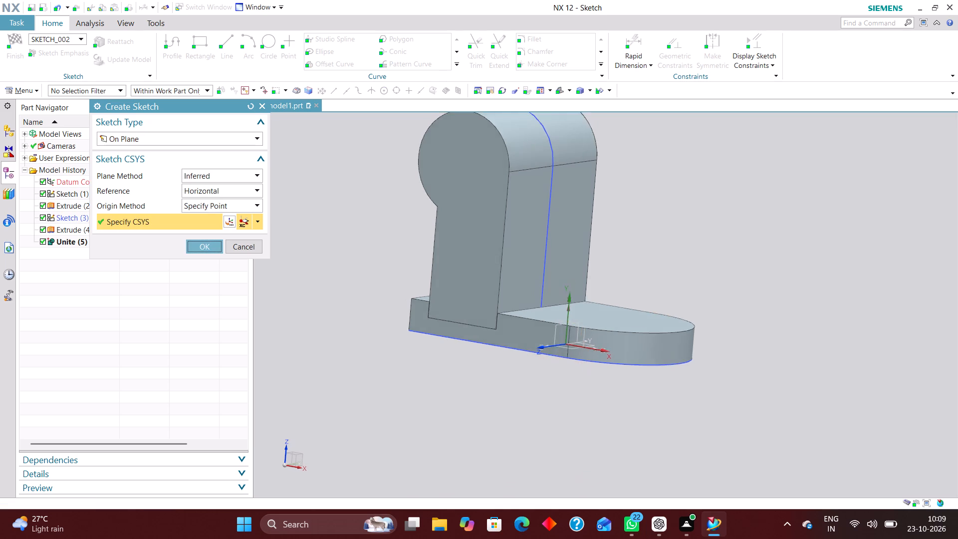
Sketch a rectangle from the top corner of the base's short end to the adjacent bottom corner of the lug.
scroll(447, 269, "up", 2)
left_click(197, 41)
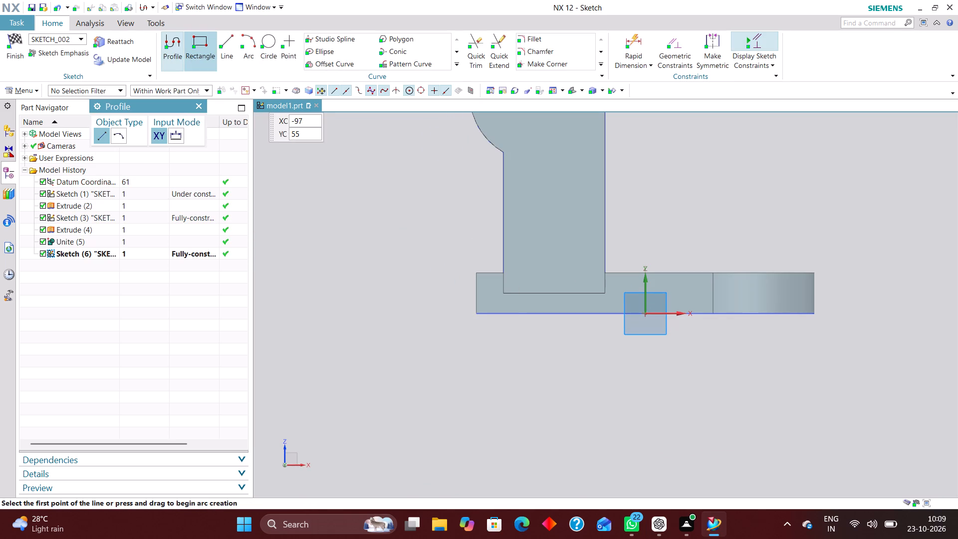
left_click(477, 273)
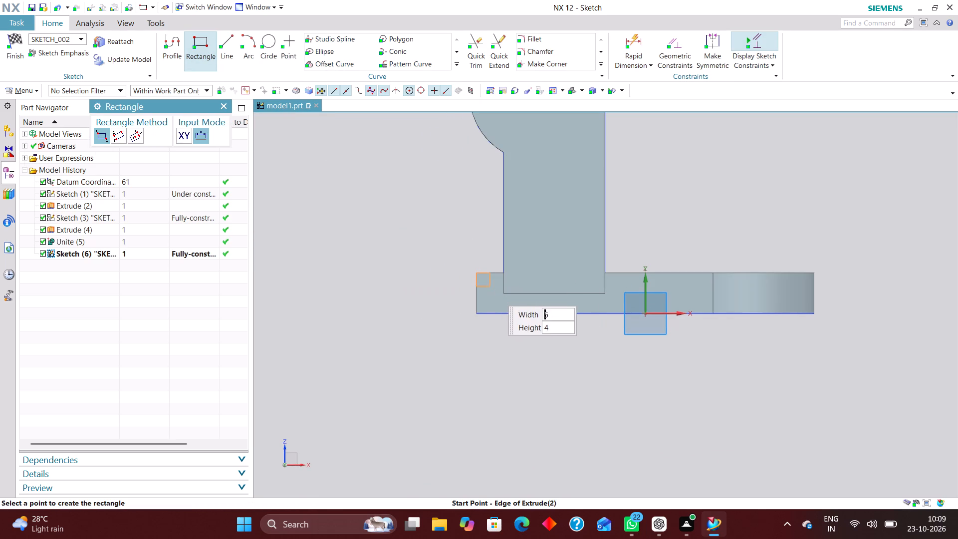
left_click(501, 296)
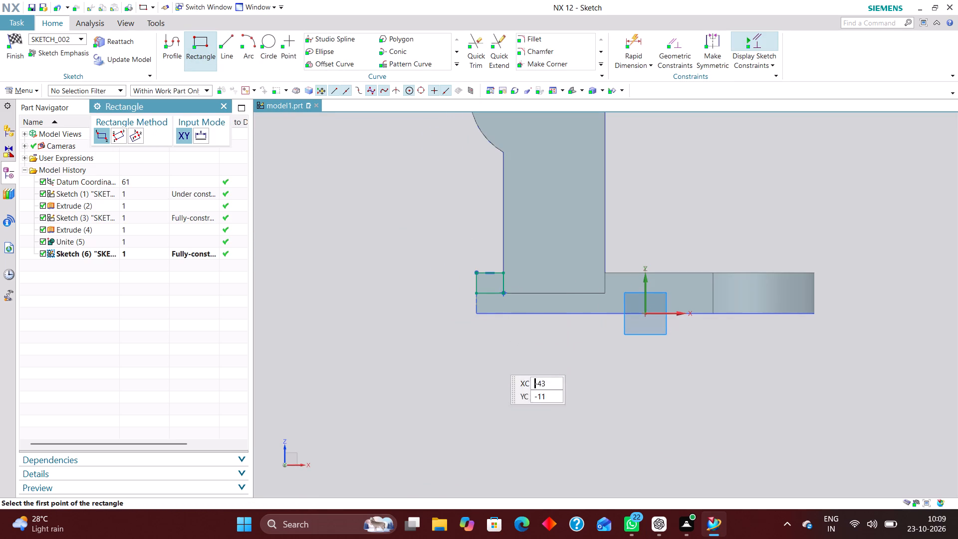
left_click(225, 105)
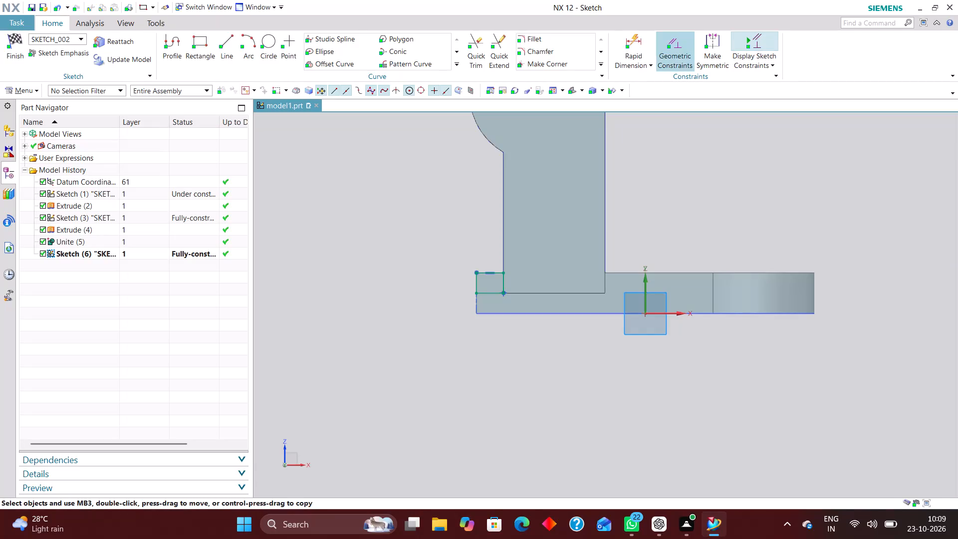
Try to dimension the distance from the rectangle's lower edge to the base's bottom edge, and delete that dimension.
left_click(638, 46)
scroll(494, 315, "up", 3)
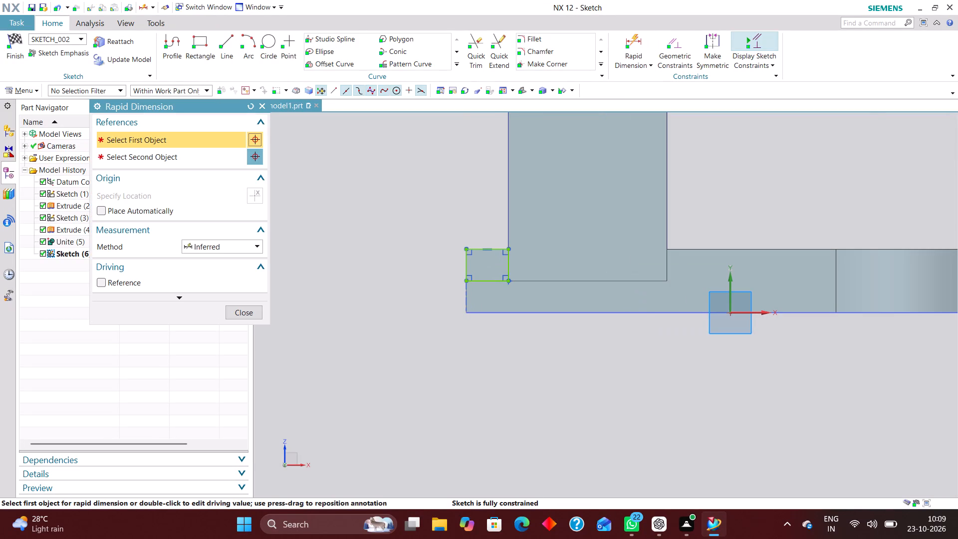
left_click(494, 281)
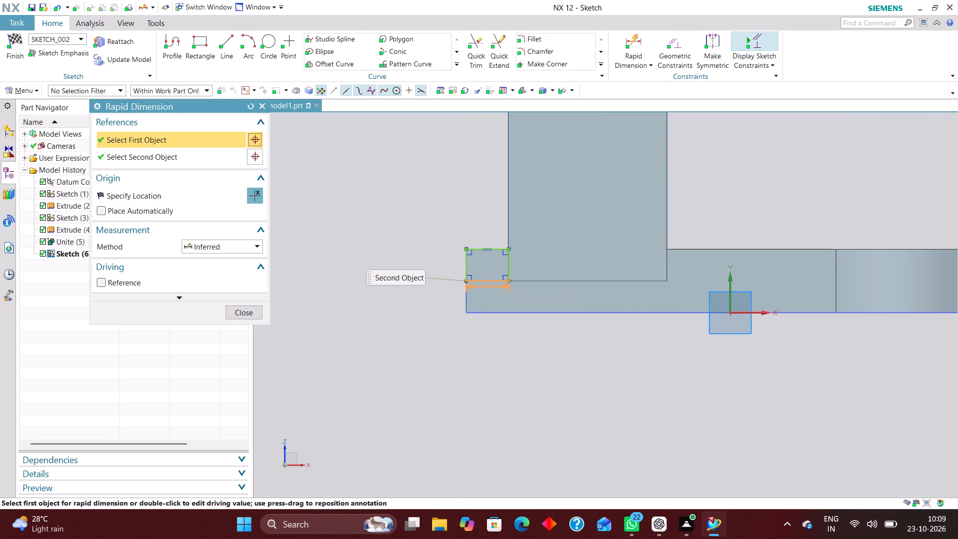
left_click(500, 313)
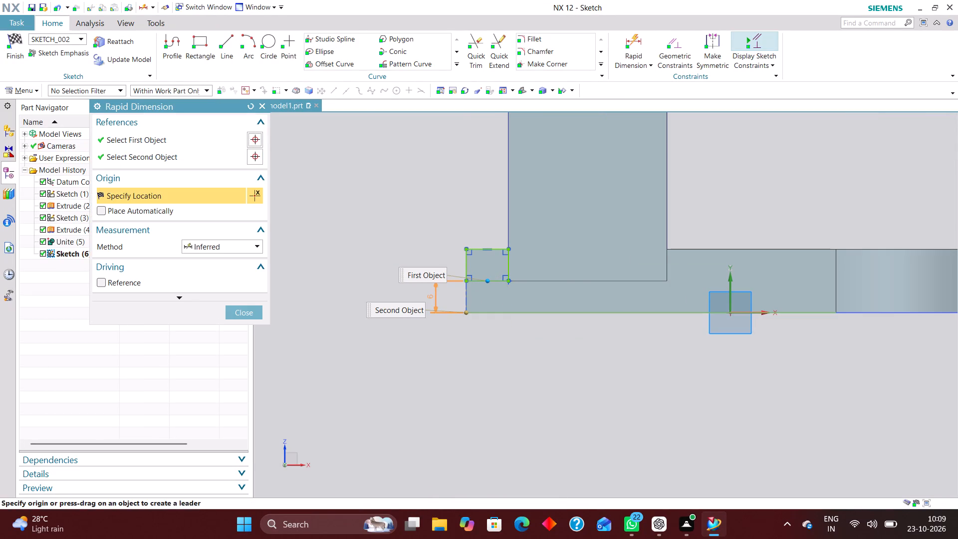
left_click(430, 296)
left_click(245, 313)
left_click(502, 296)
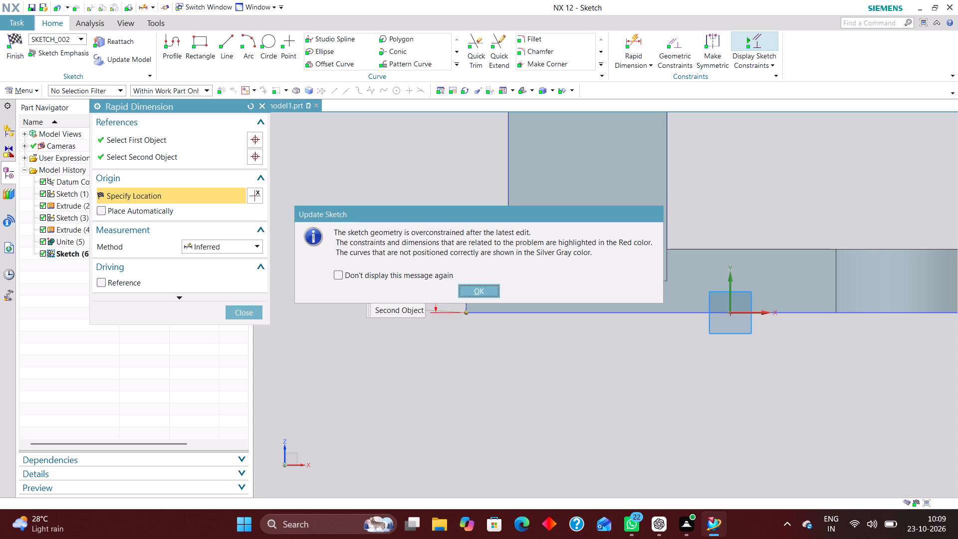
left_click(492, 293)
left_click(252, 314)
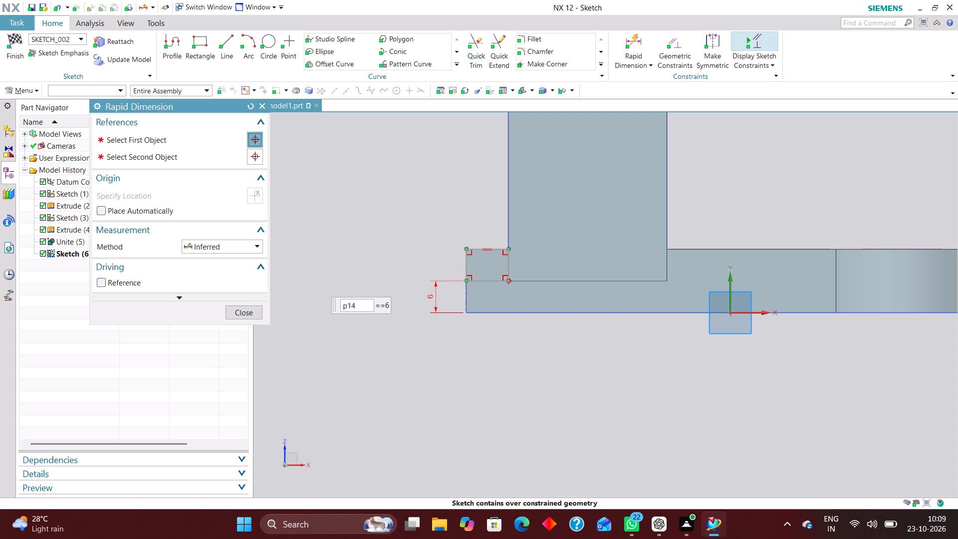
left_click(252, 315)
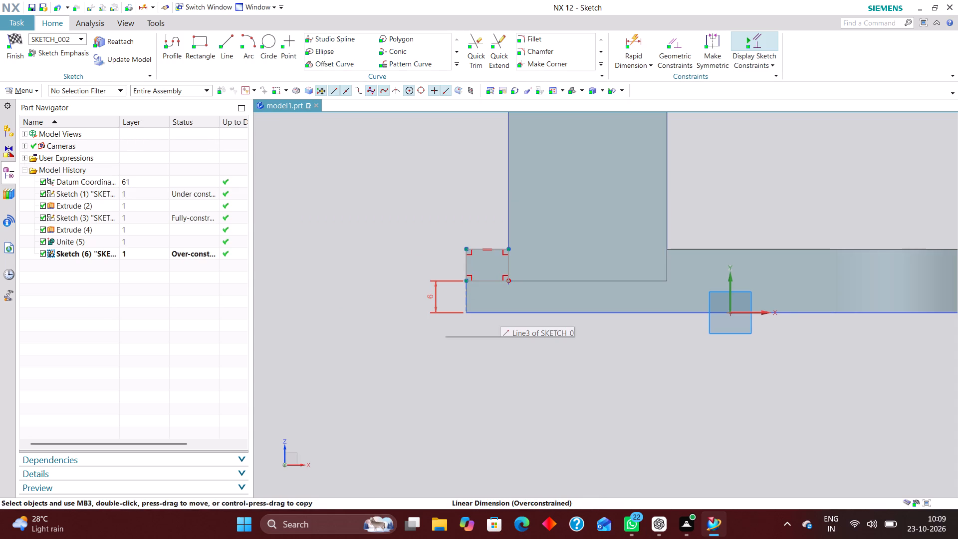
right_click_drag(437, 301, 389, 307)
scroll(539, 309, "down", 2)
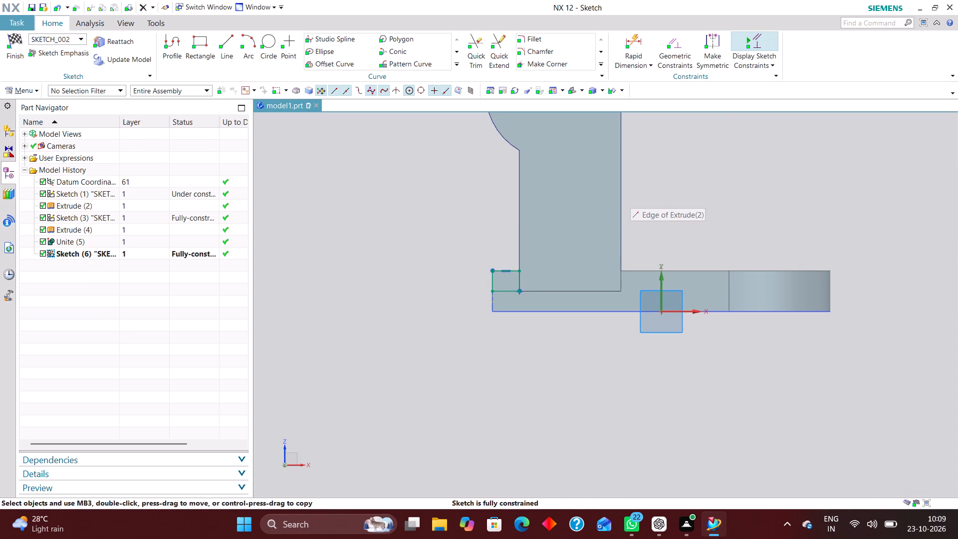
Finish the sketch and extrude the rectangle across the base from -87 mm to 58 mm with Boolean None.
left_click(17, 41)
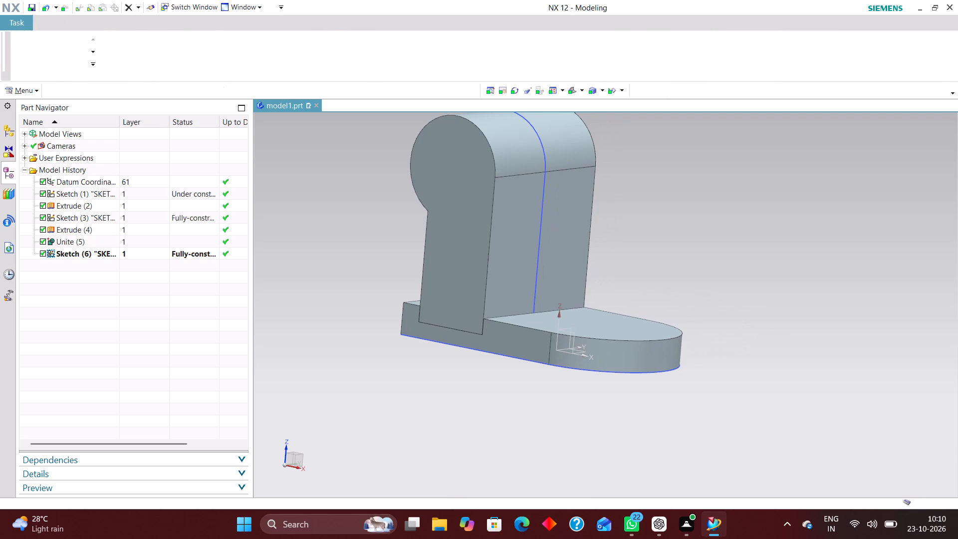
left_click(149, 46)
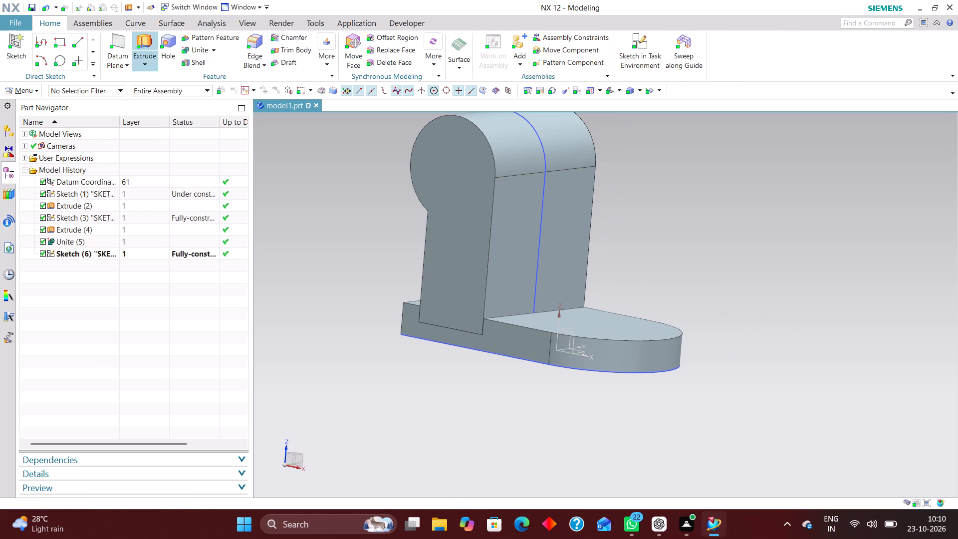
left_click(77, 257)
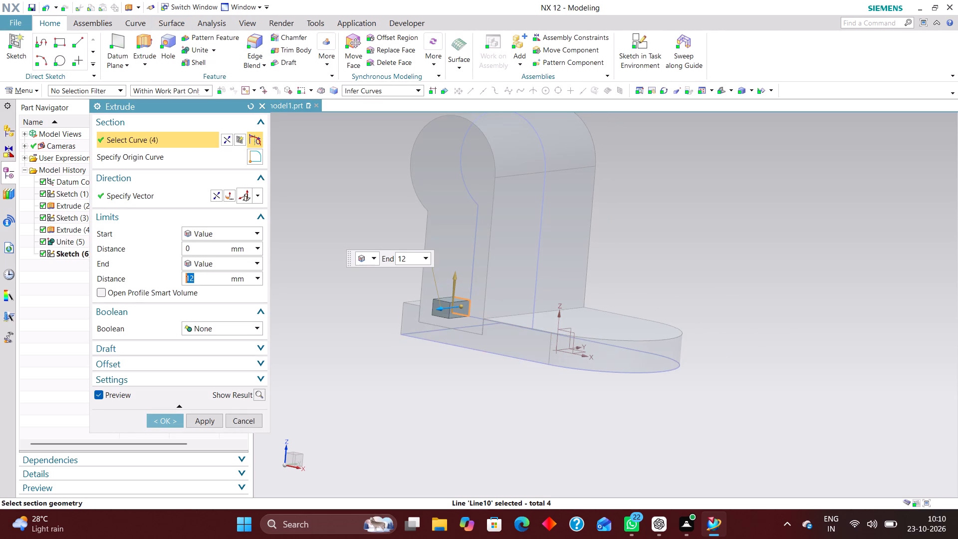
left_click_drag(434, 308, 358, 323)
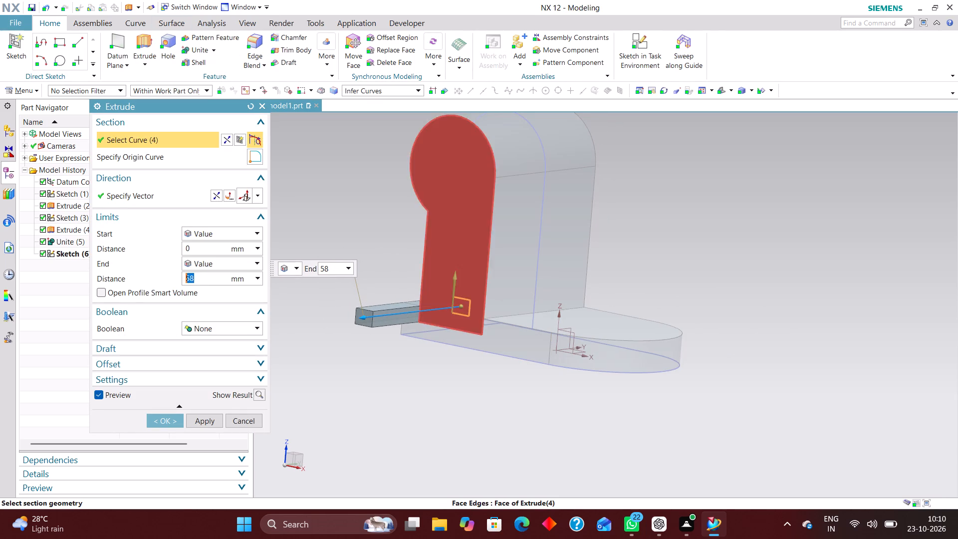
left_click_drag(464, 307, 603, 241)
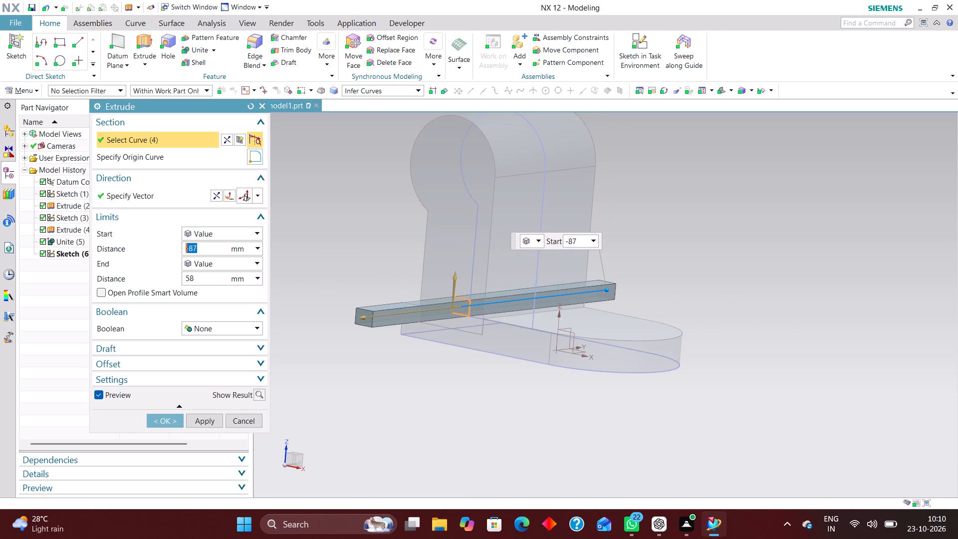
left_click(167, 419)
Subtract the extruded rectangular bar from the bracket, with the united bracket as the target and the bar as the tool.
middle_click_drag(336, 401, 381, 422)
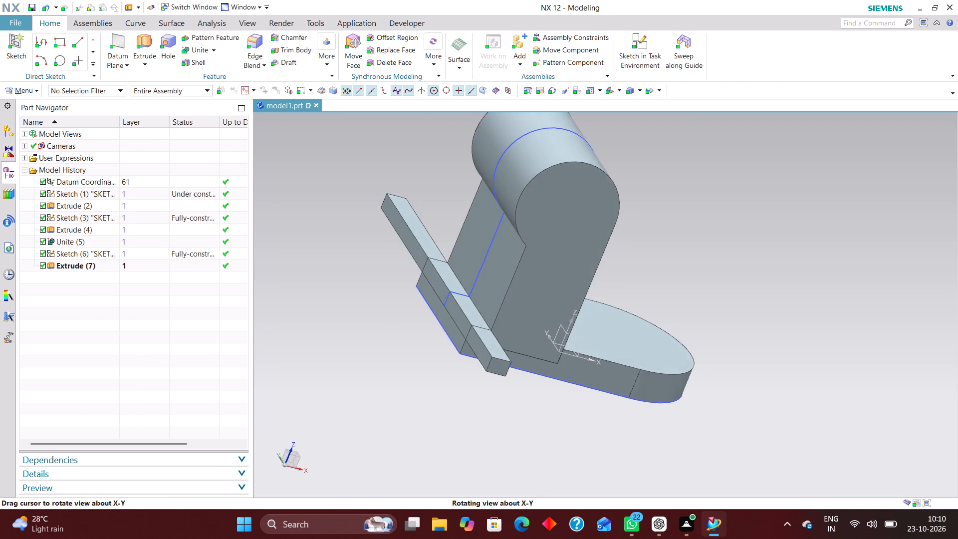
middle_click_drag(381, 422, 374, 420)
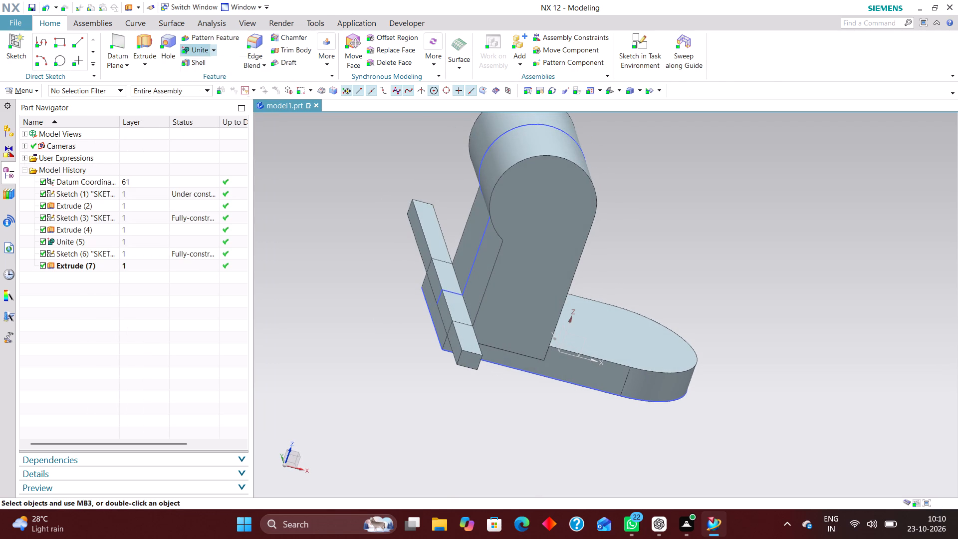
left_click(214, 53)
left_click(215, 73)
left_click(551, 304)
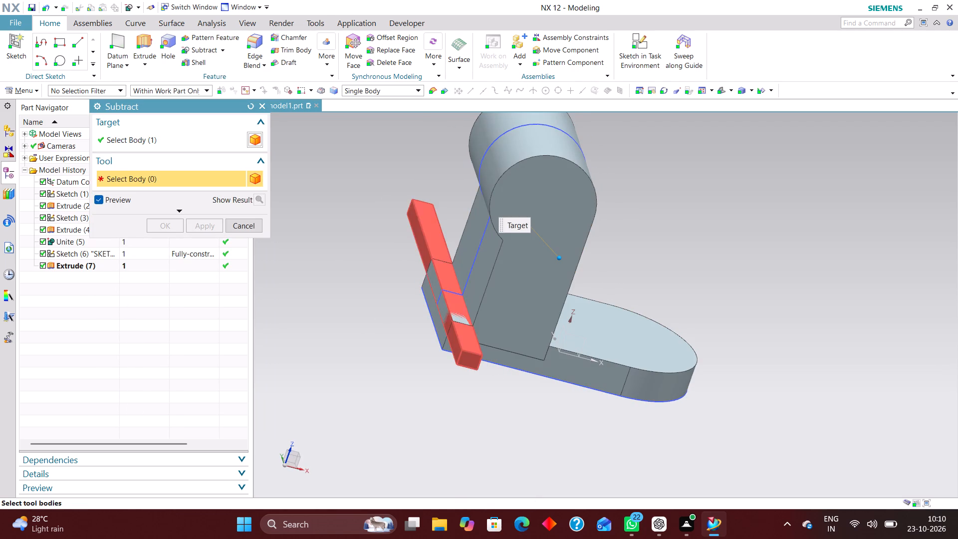
left_click(470, 368)
scroll(472, 411, "up", 1)
middle_click_drag(472, 411, 464, 397)
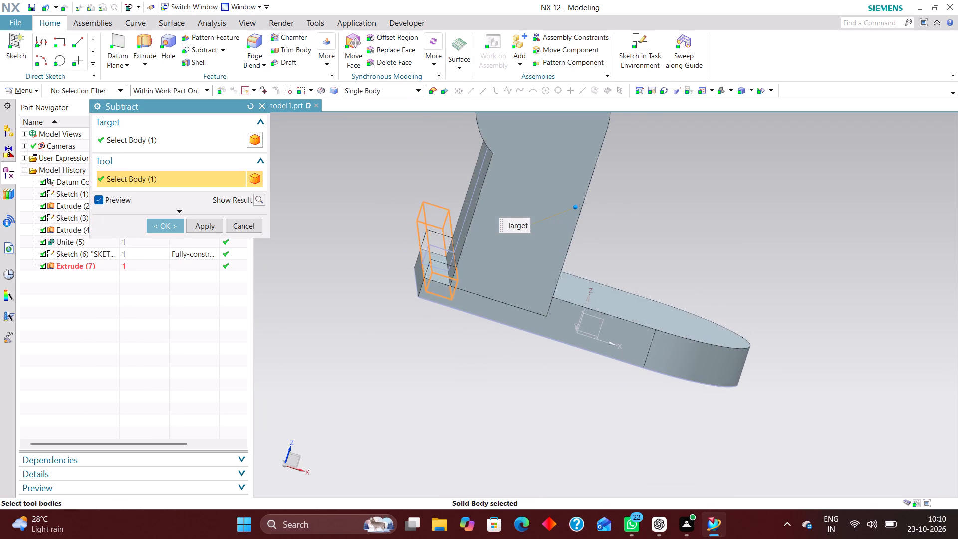
left_click(171, 227)
Hide the rectangle sketch and the lug profile sketch.
middle_click_drag(410, 347, 414, 365)
right_click_drag(442, 245, 420, 398)
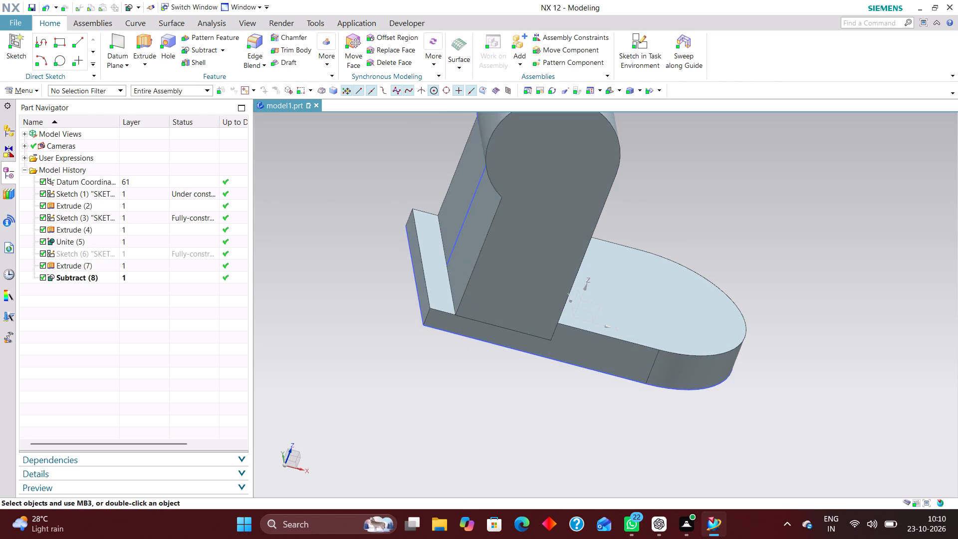
right_click_drag(465, 222, 454, 315)
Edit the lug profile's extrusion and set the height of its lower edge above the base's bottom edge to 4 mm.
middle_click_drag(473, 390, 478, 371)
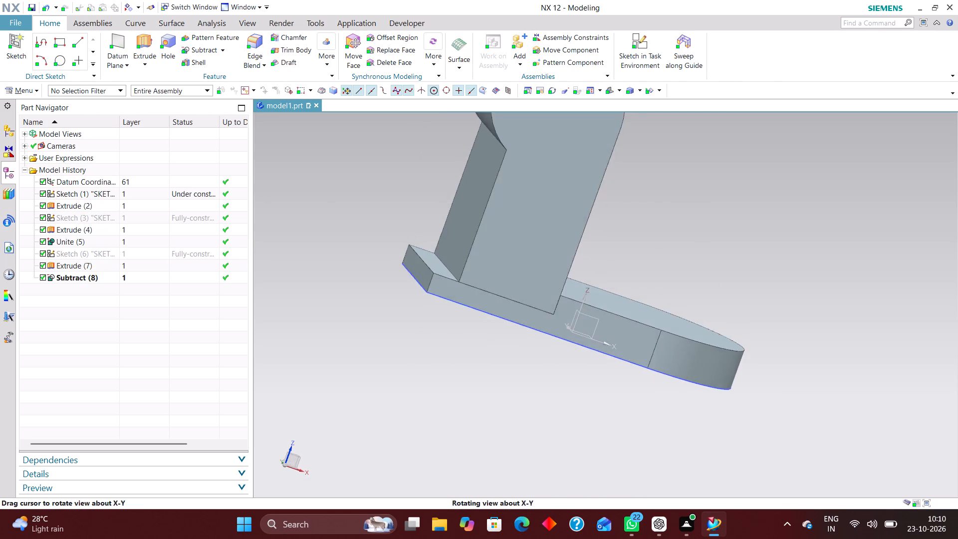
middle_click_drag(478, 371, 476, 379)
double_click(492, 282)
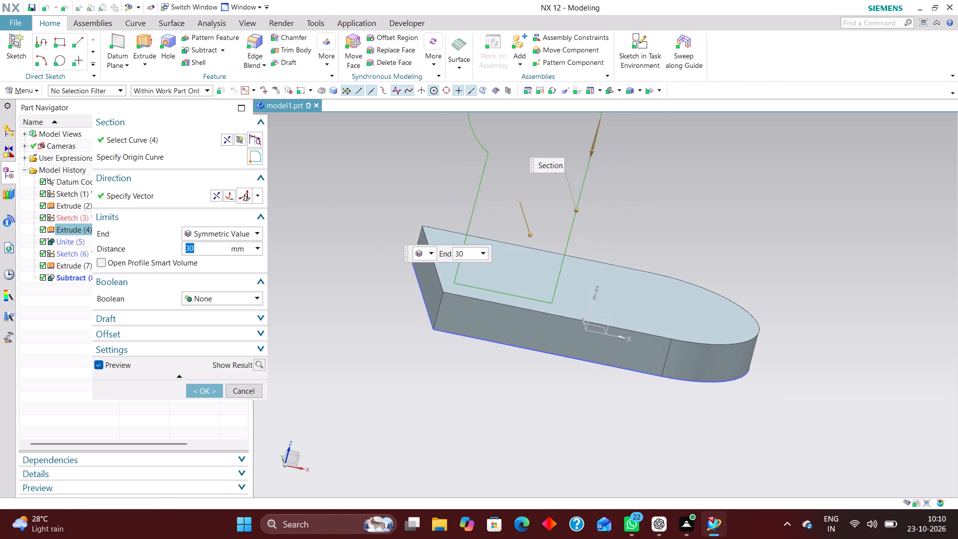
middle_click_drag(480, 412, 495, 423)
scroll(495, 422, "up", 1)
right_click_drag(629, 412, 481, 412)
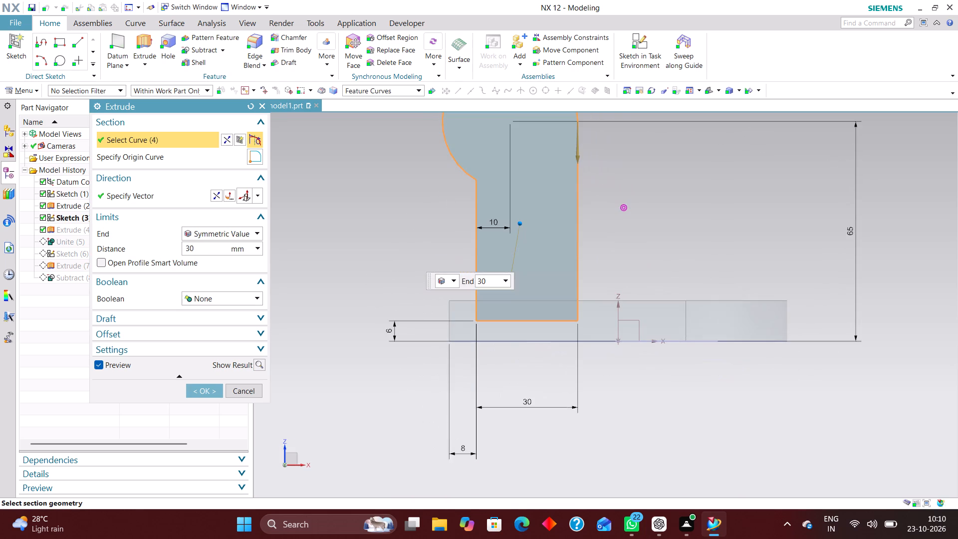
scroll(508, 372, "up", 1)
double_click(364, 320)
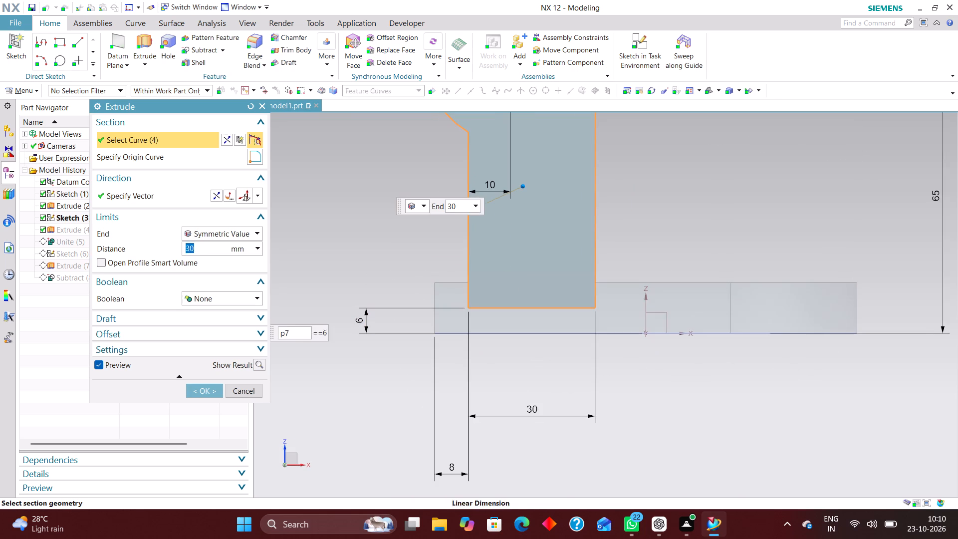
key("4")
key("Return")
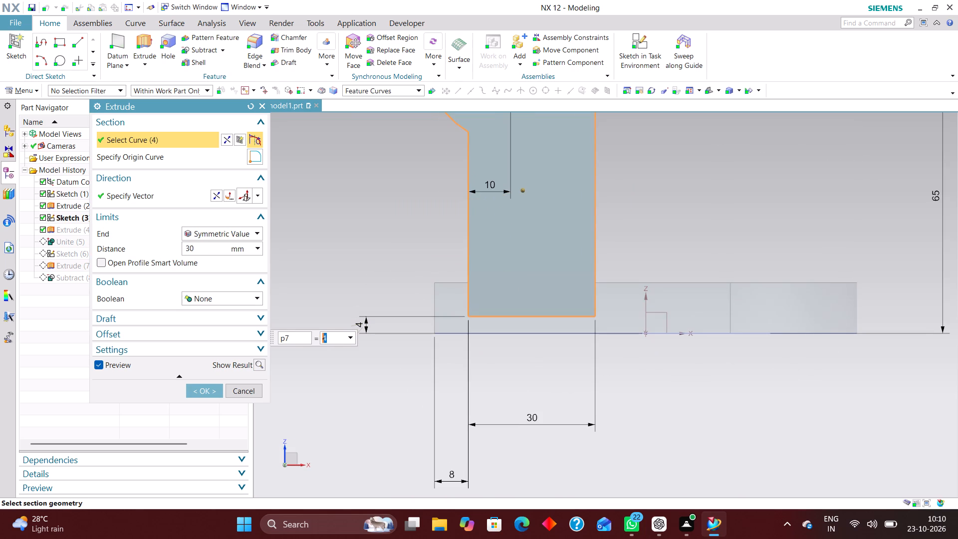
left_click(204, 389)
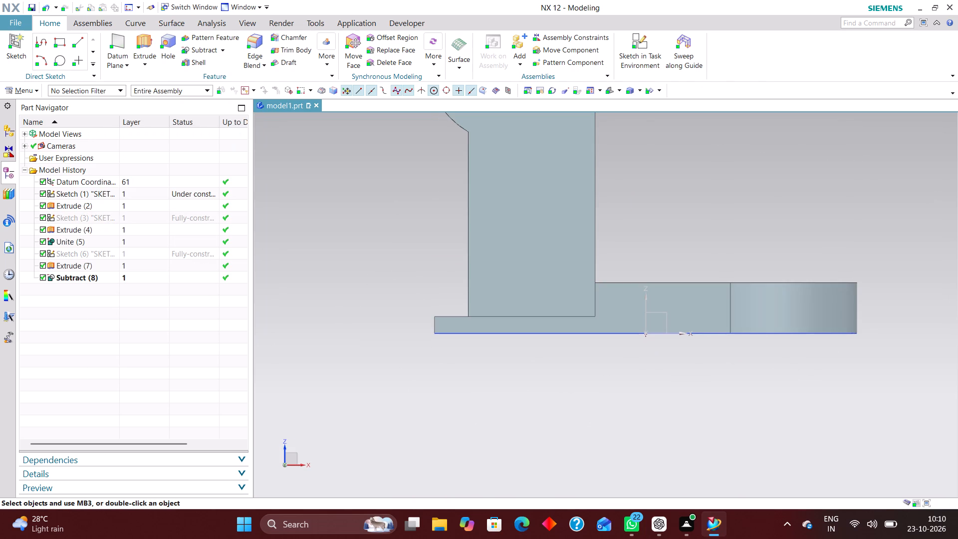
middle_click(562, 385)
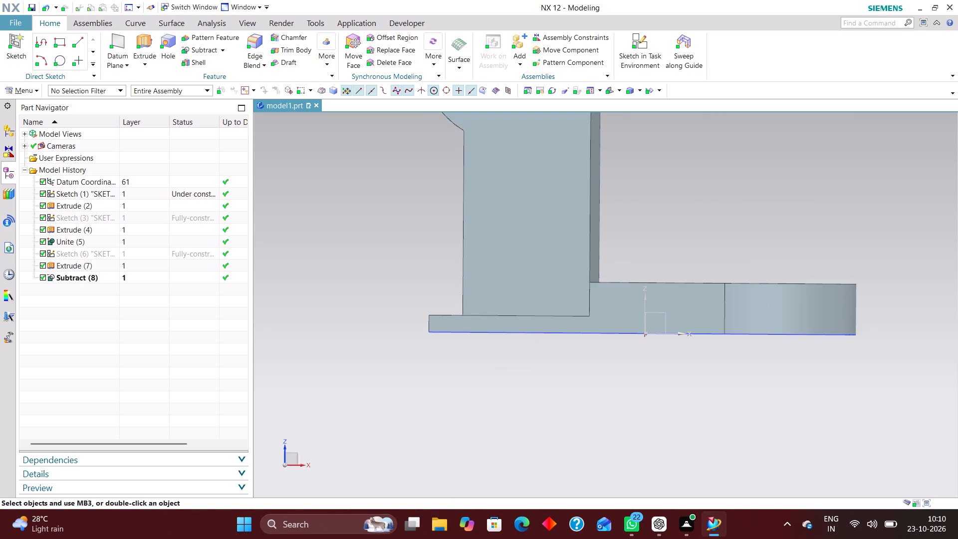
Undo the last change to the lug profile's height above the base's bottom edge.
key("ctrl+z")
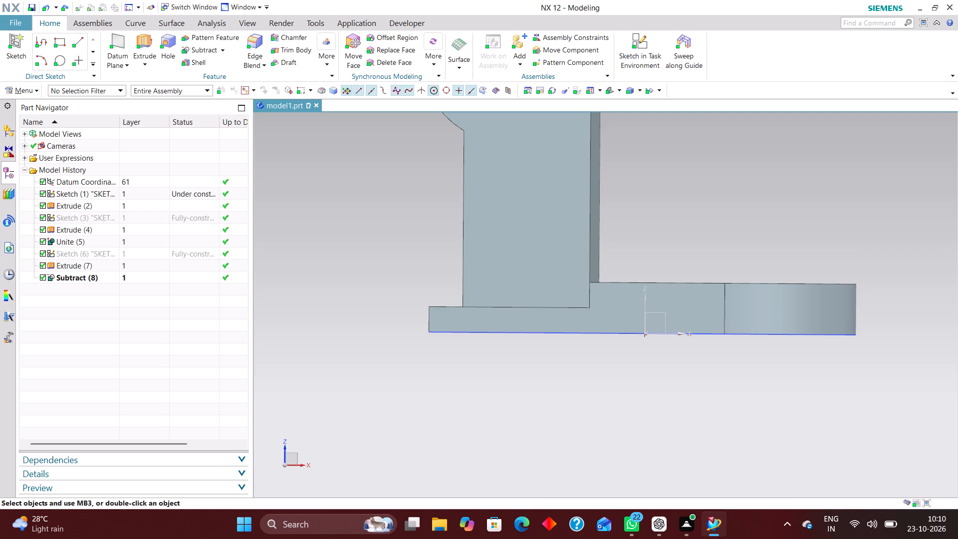
Examine the bracket from all sides, including the base's underside and the cut short end.
scroll(546, 394, "down", 3)
middle_click_drag(627, 414, 595, 432)
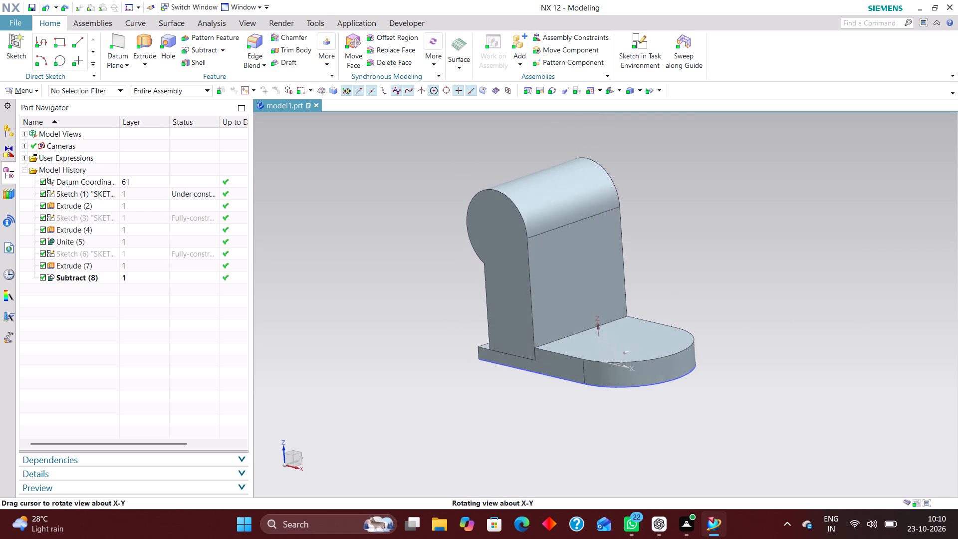
middle_click_drag(595, 432, 610, 417)
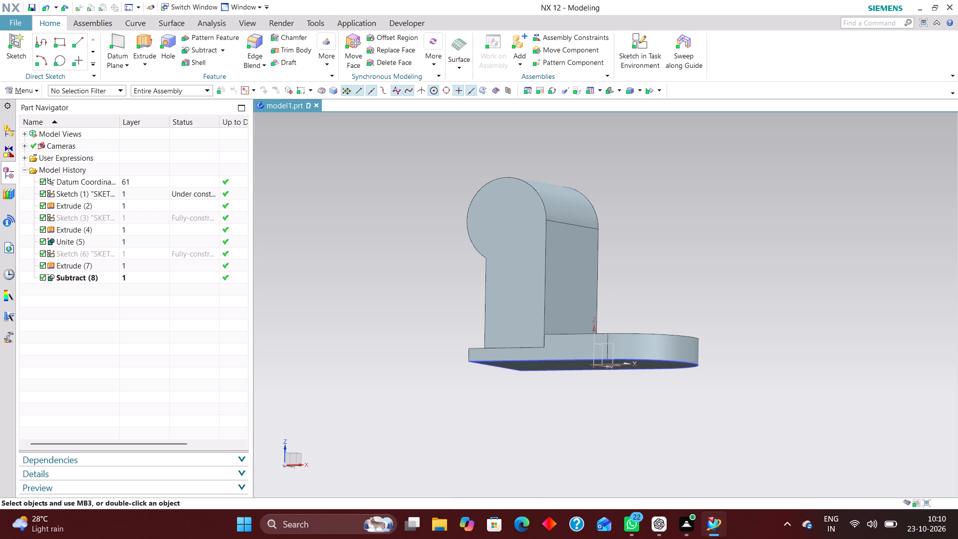
middle_click_drag(581, 417, 654, 395)
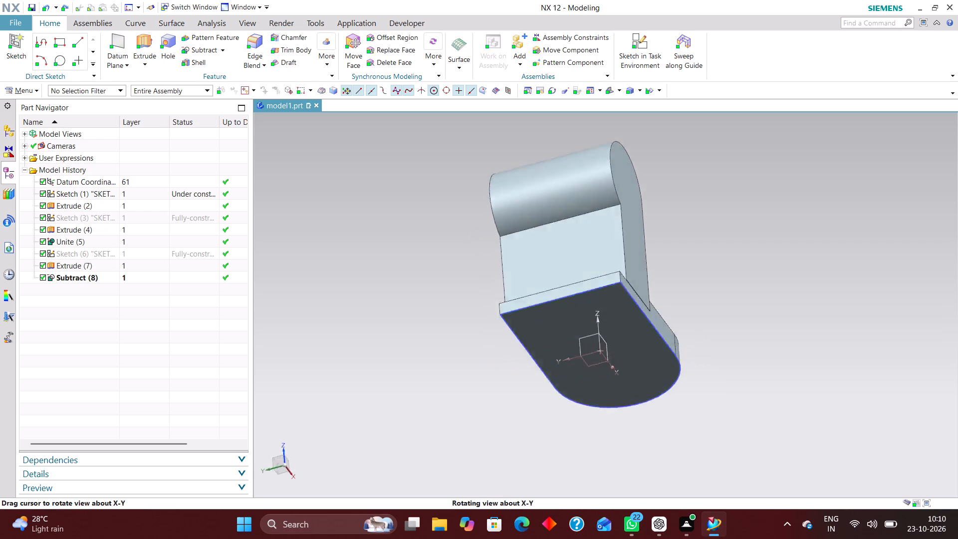
middle_click_drag(654, 395, 643, 429)
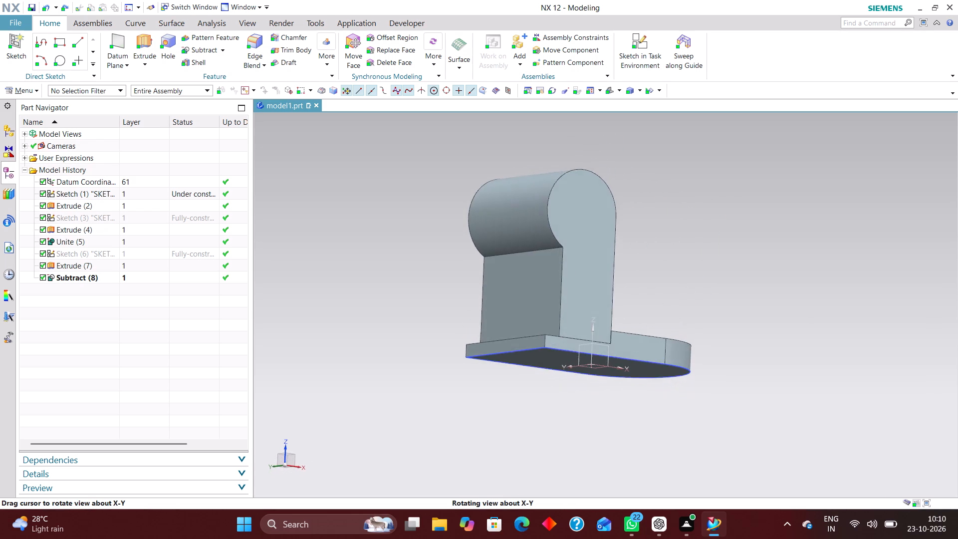
middle_click_drag(643, 429, 633, 432)
middle_click_drag(629, 434, 596, 438)
middle_click_drag(593, 440, 584, 448)
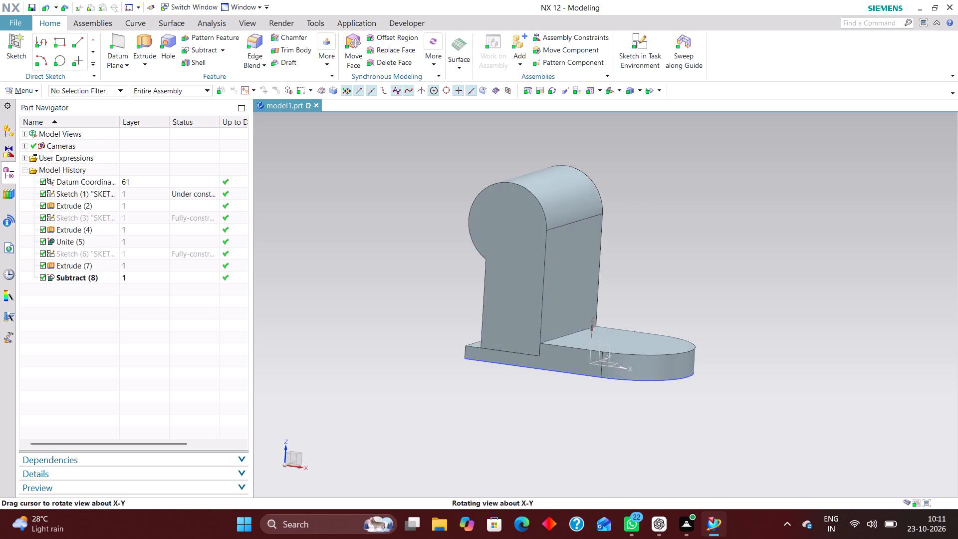
middle_click_drag(584, 448, 566, 444)
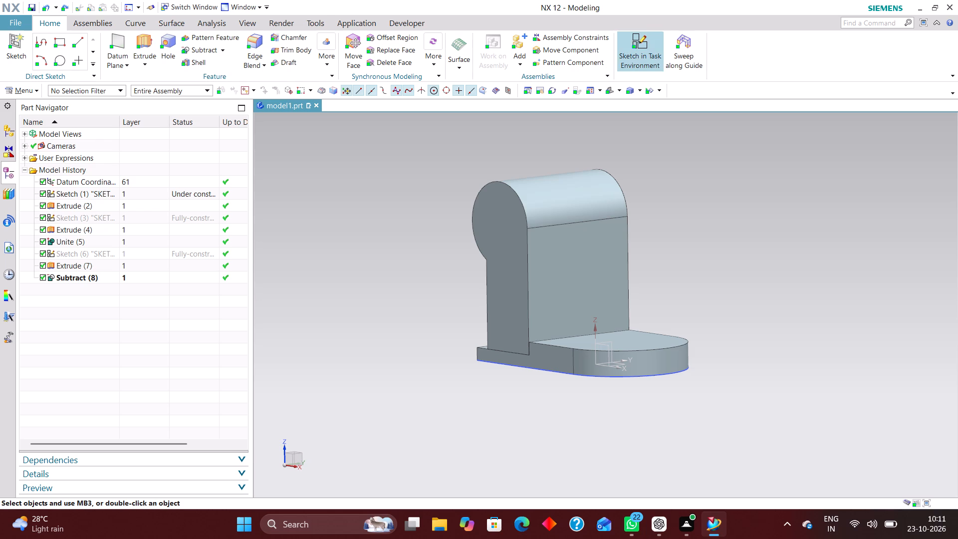
Start a sketch on the XZ datum plane and draw a rectangle about 9.5 mm wide above the base, beside the lug.
left_click(638, 37)
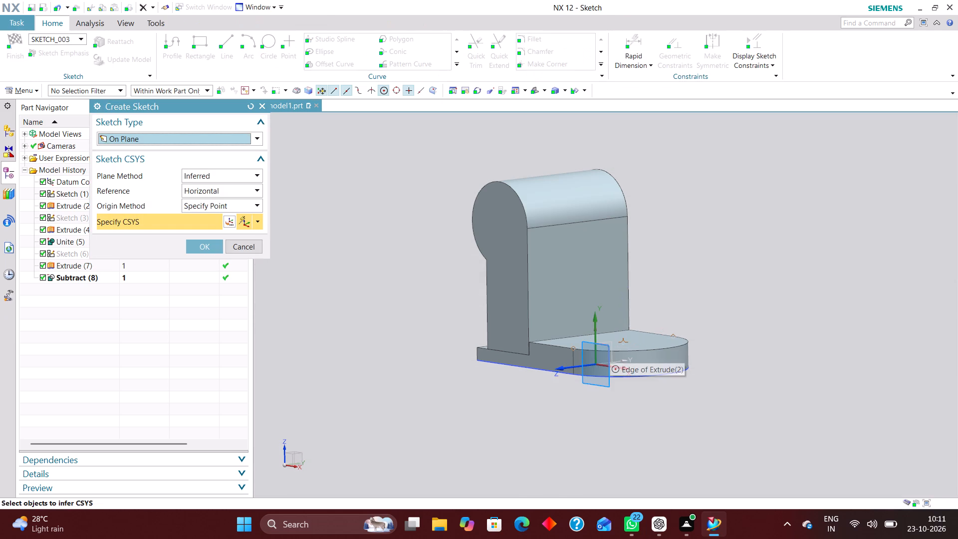
left_click(608, 349)
left_click(200, 241)
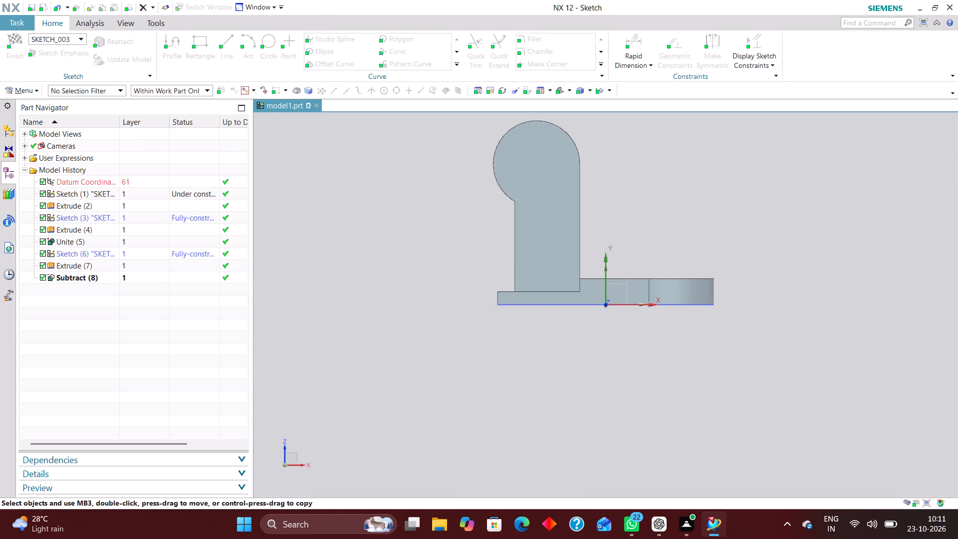
left_click(210, 41)
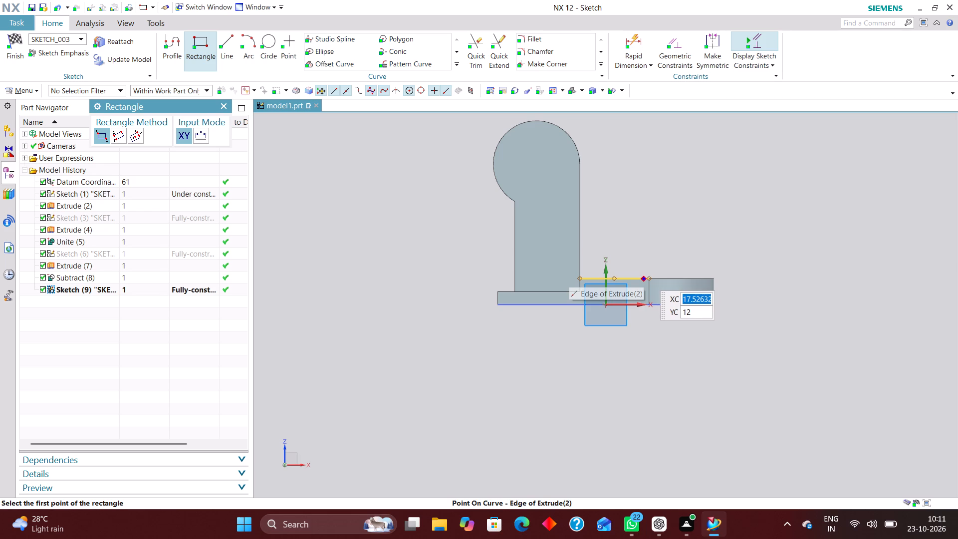
scroll(598, 278, "up", 5)
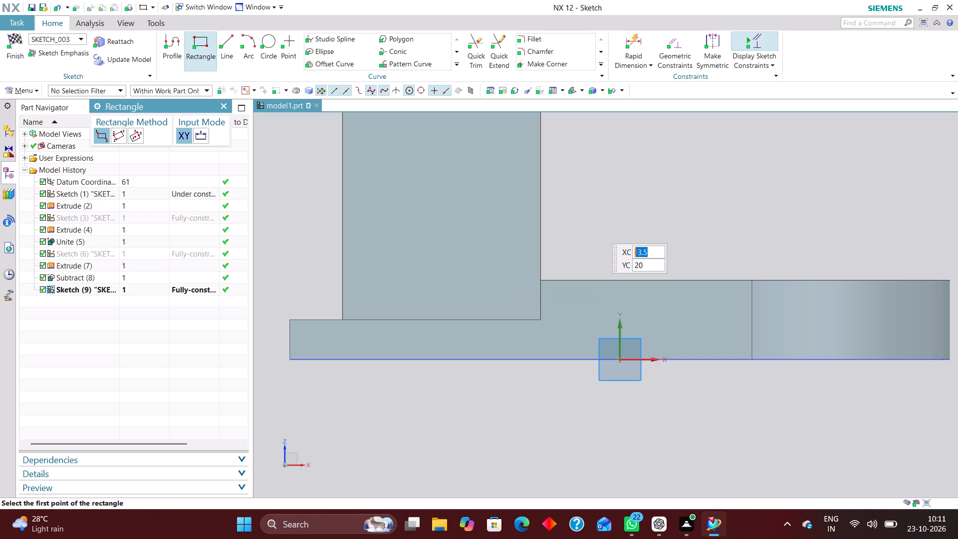
scroll(596, 227, "down", 2)
scroll(574, 248, "up", 2)
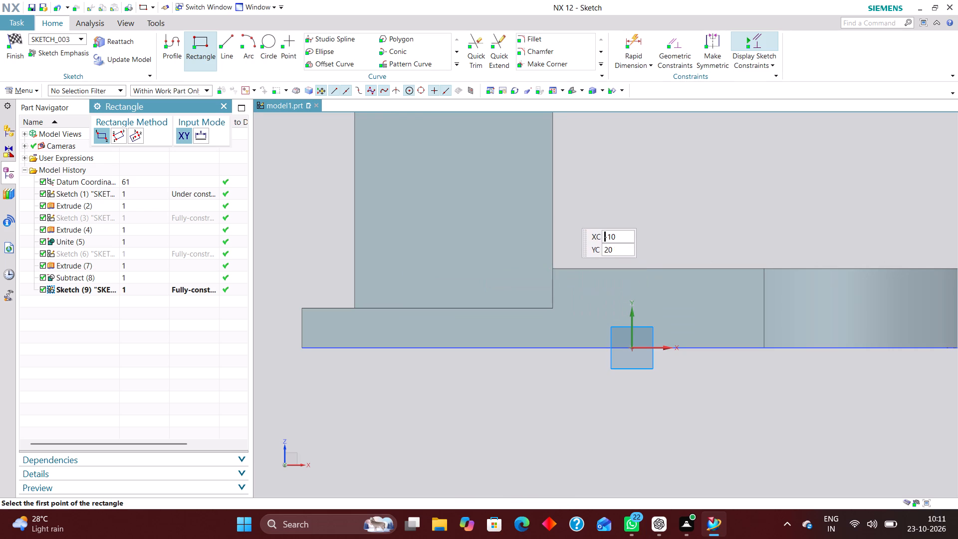
left_click(565, 184)
left_click(630, 255)
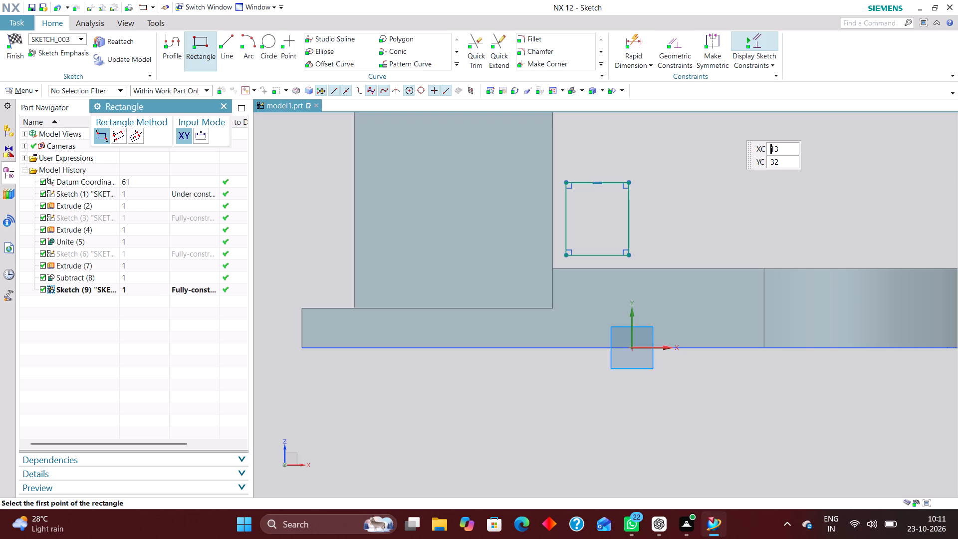
Constrain the rectangle side farther from the lug to the sketch's vertical axis with a Point on Curve constraint.
left_click(678, 45)
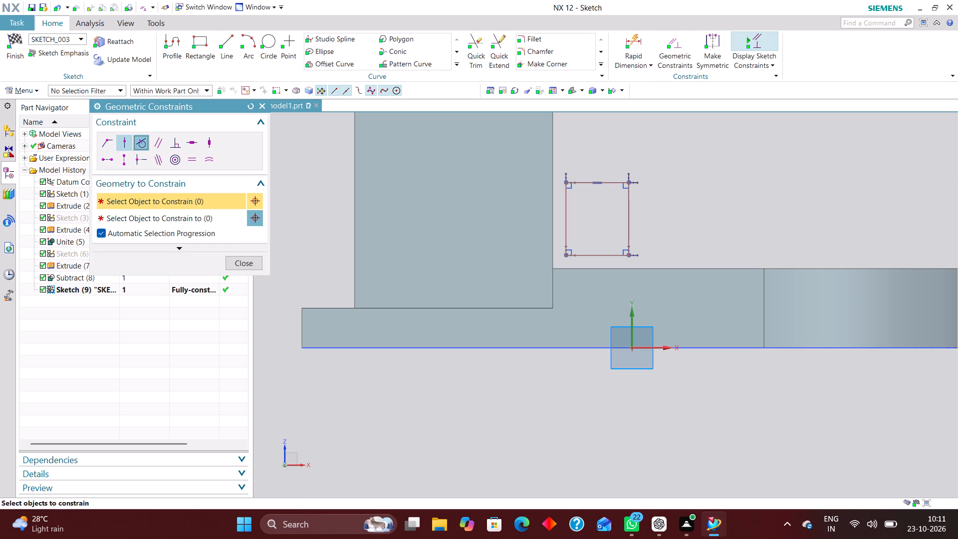
left_click(119, 138)
left_click(629, 217)
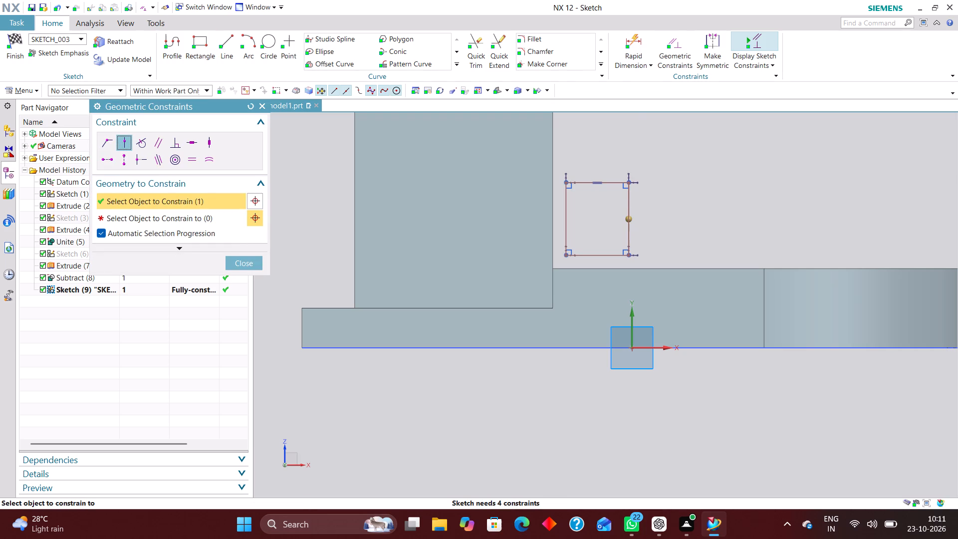
left_click(634, 317)
Dimension the rectangle's width between its two vertical sides and set it to 12 mm.
left_click(631, 51)
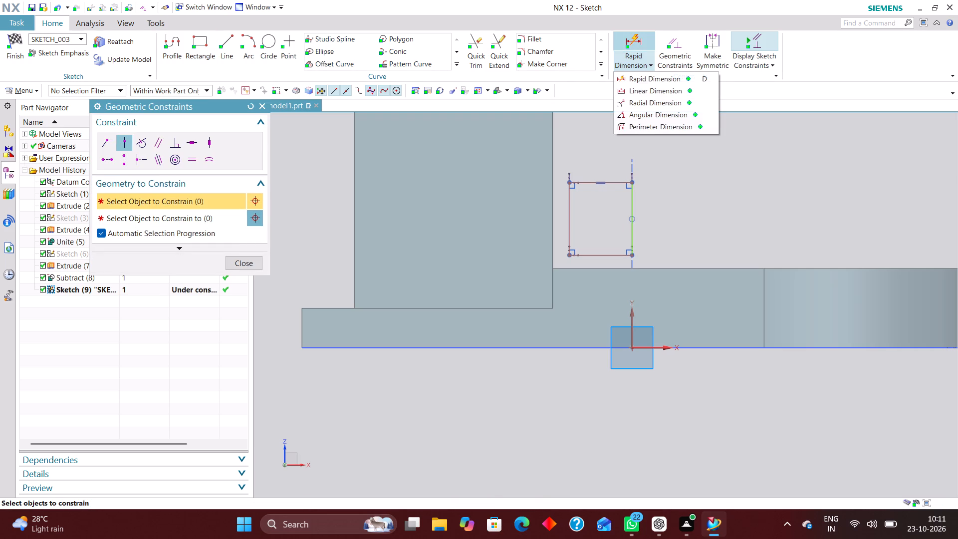
left_click(637, 41)
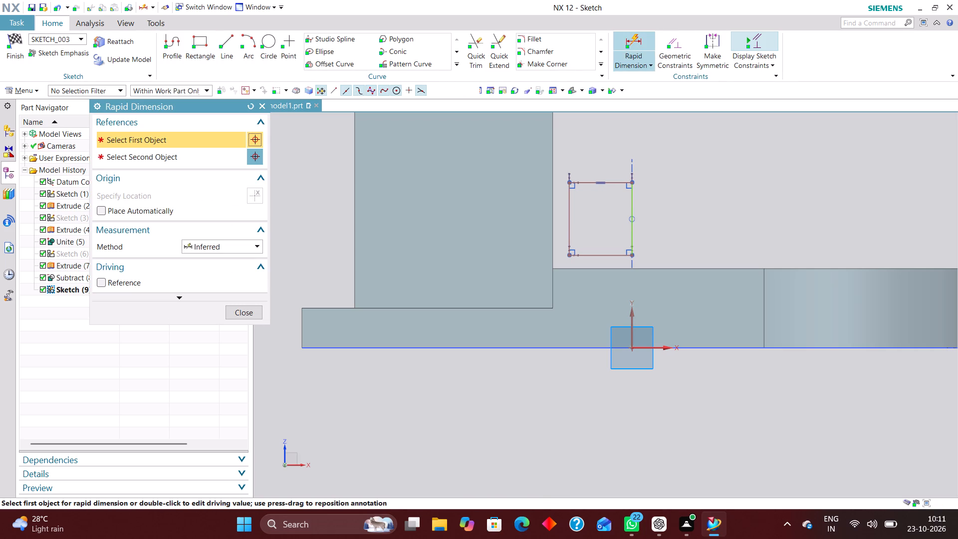
left_click(570, 231)
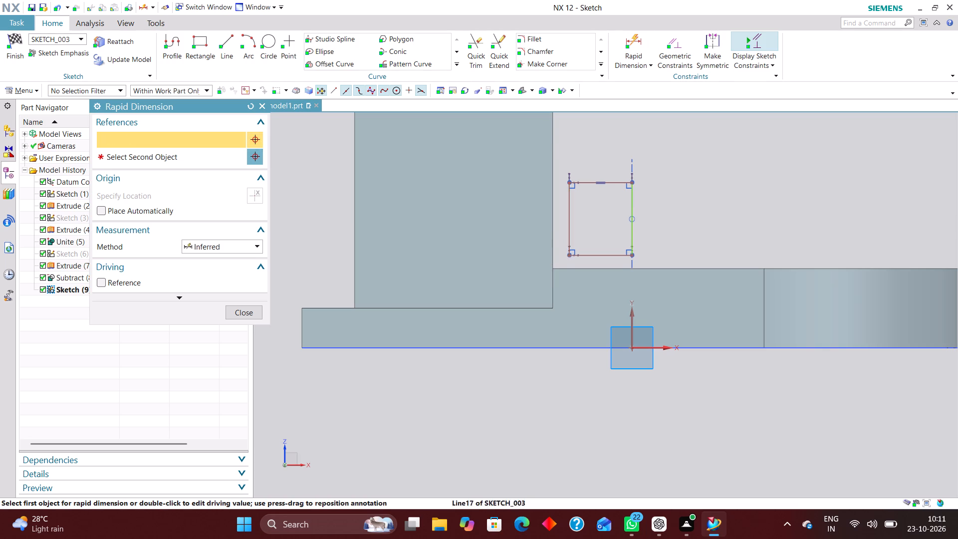
left_click(632, 237)
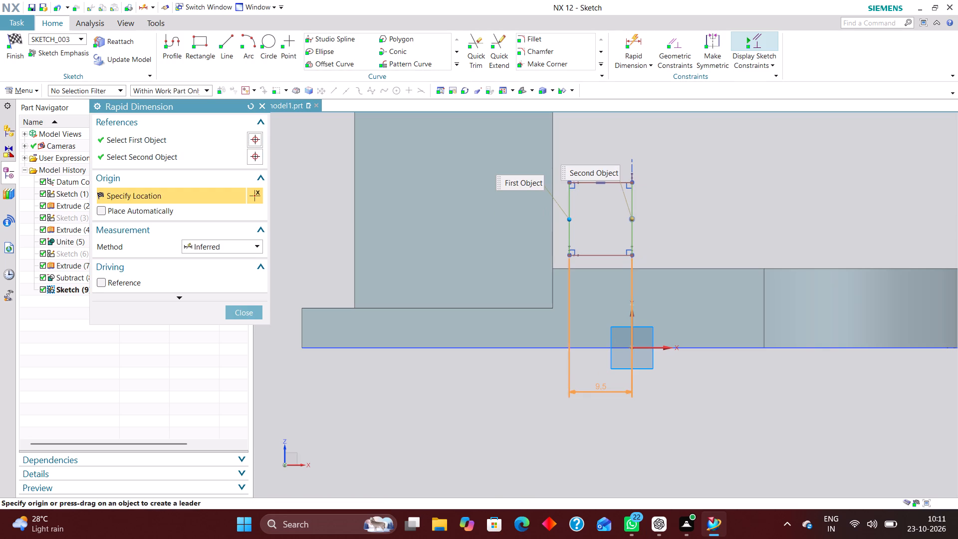
left_click(597, 386)
type("12")
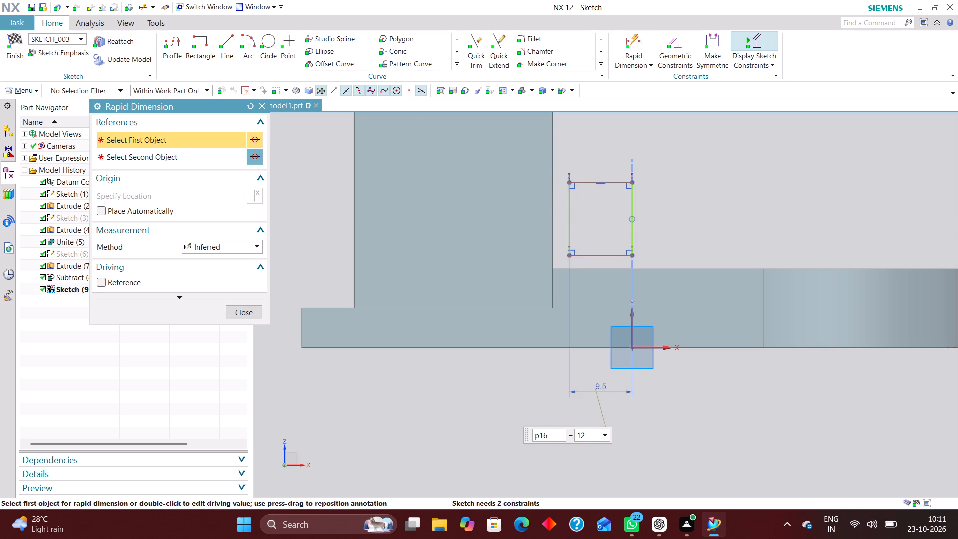
key("Return")
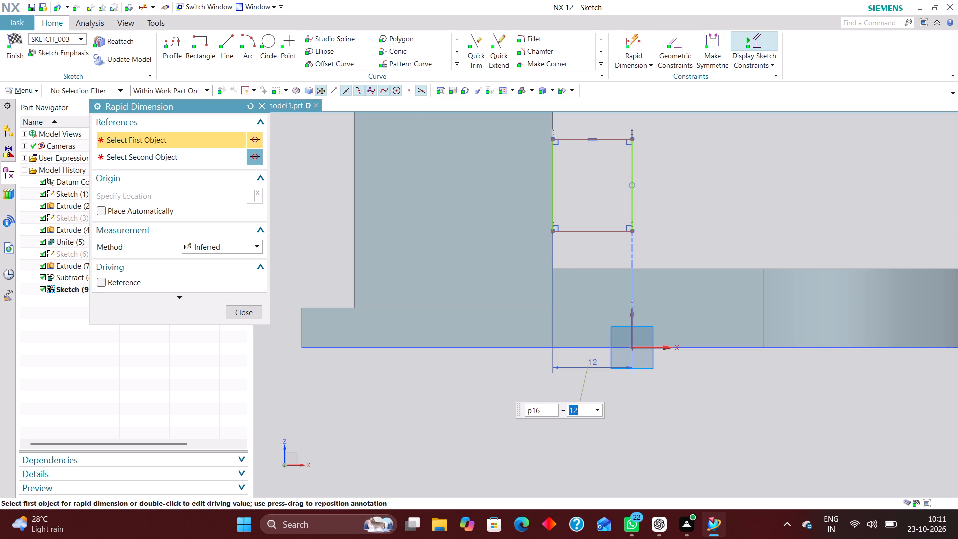
left_click(249, 315)
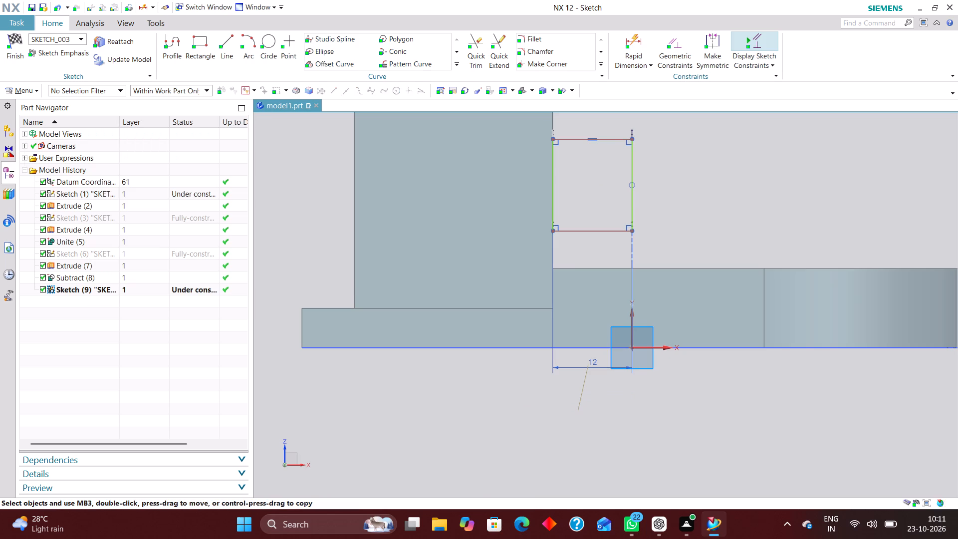
Dimension the rectangle's height along its vertical side on the sketch axis and set it to 13 mm.
left_click(595, 233)
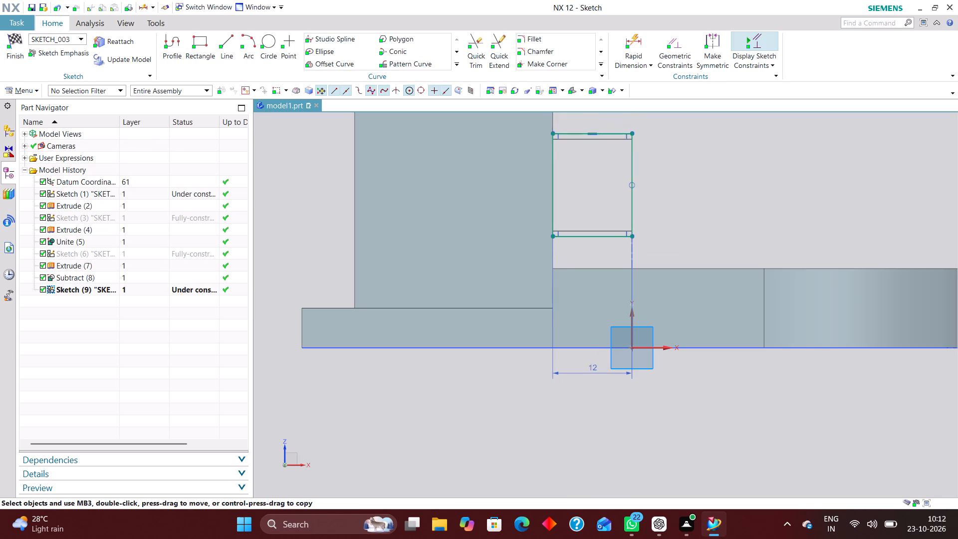
left_click(633, 42)
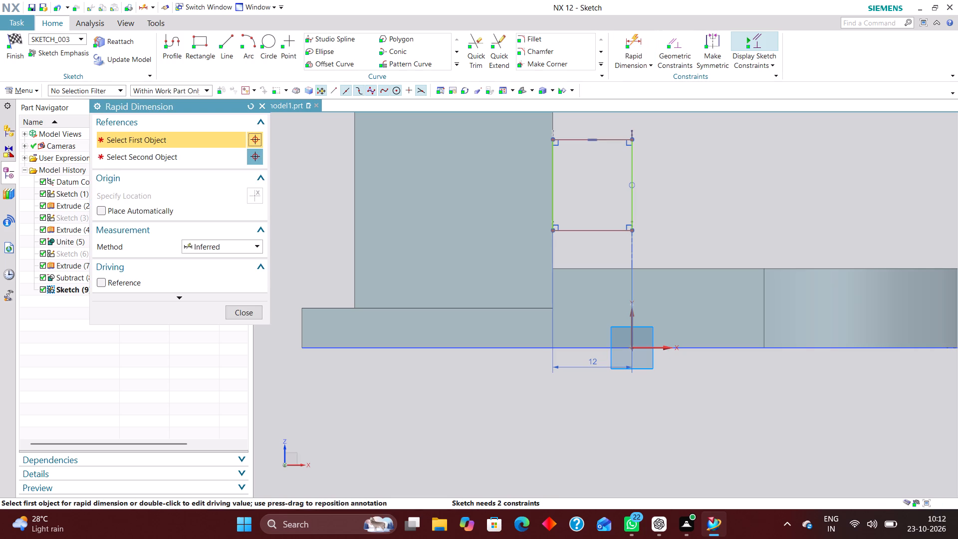
left_click(631, 205)
left_click(679, 185)
type("13")
key("Return")
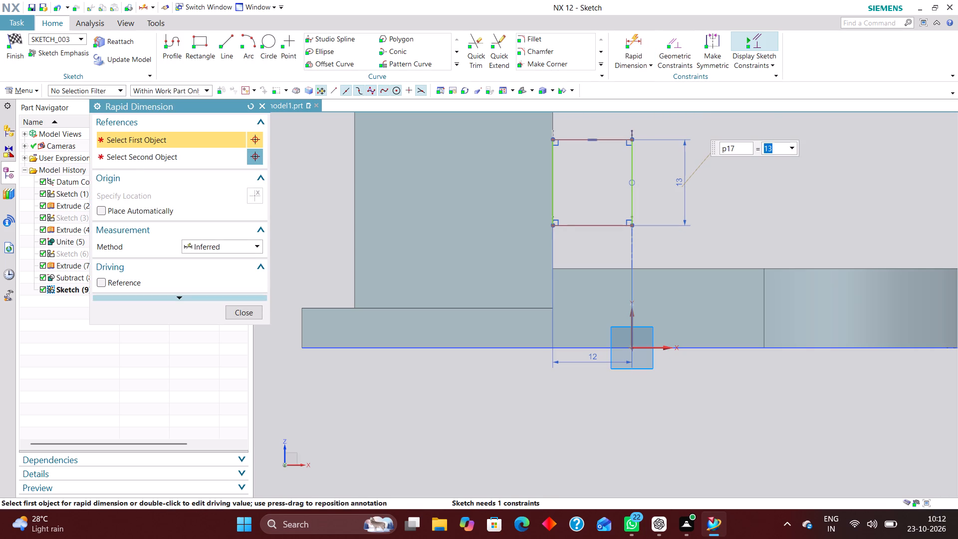
left_click(248, 314)
Move the rectangle down towards the base, dimension its lower side 12 mm above the base's bottom line, and finish the sketch.
left_click_drag(599, 226, 600, 227)
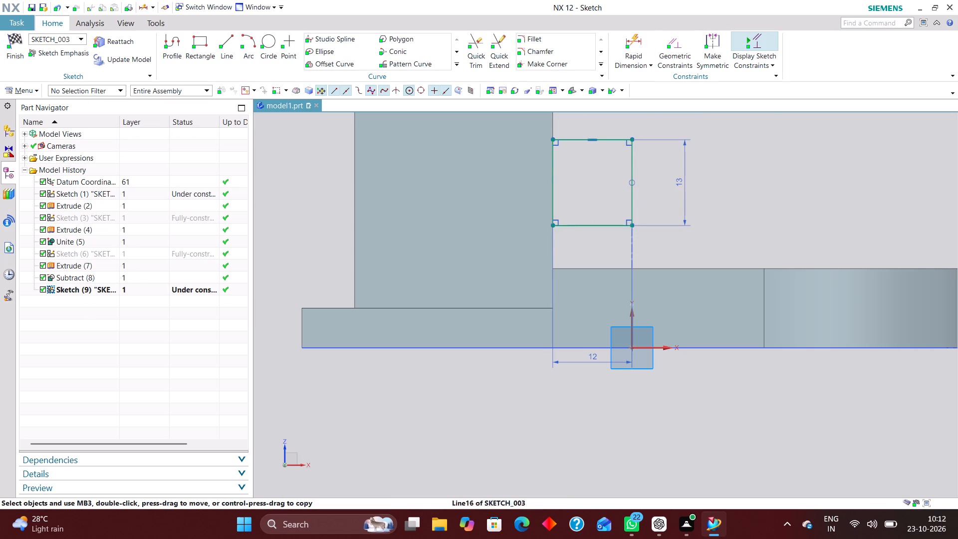
left_click_drag(600, 227, 607, 255)
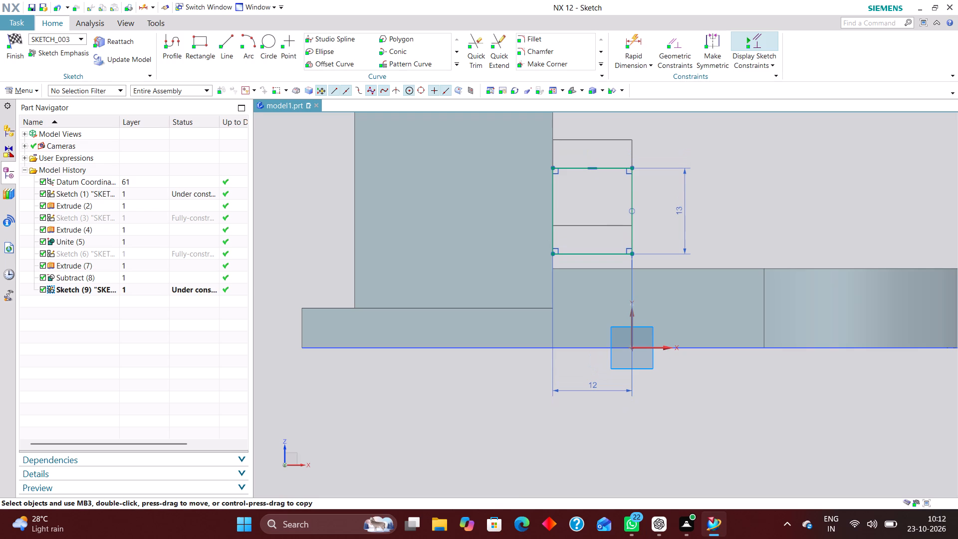
left_click_drag(607, 255, 607, 255)
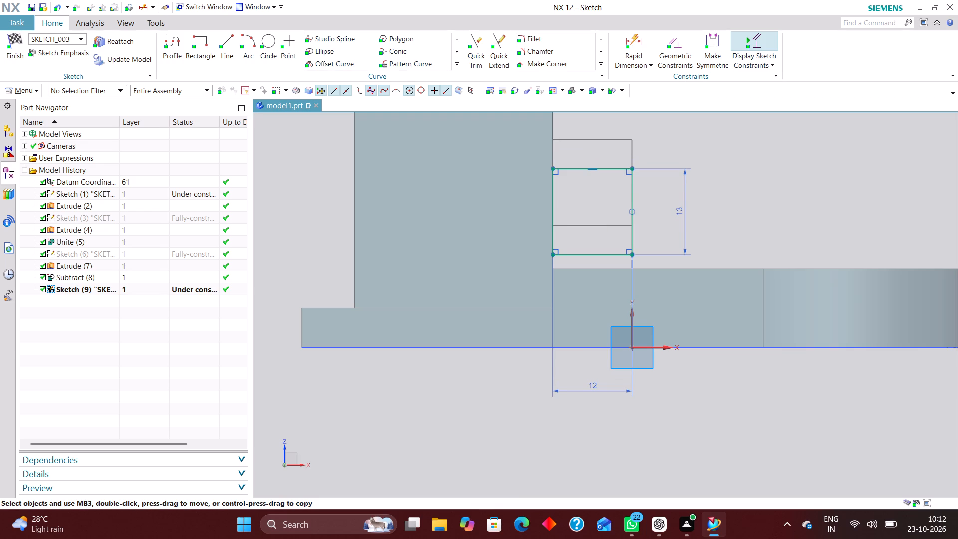
left_click_drag(607, 255, 608, 261)
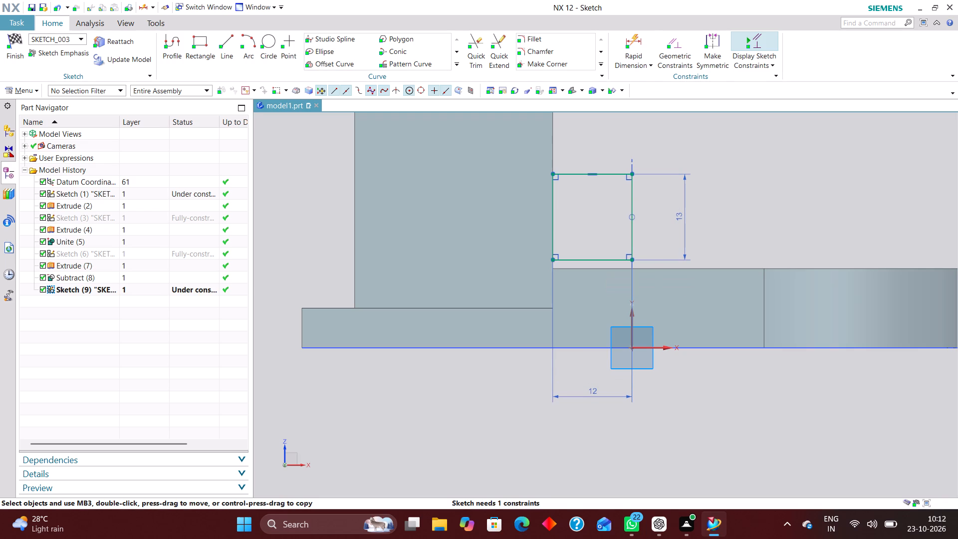
left_click(646, 54)
left_click(633, 40)
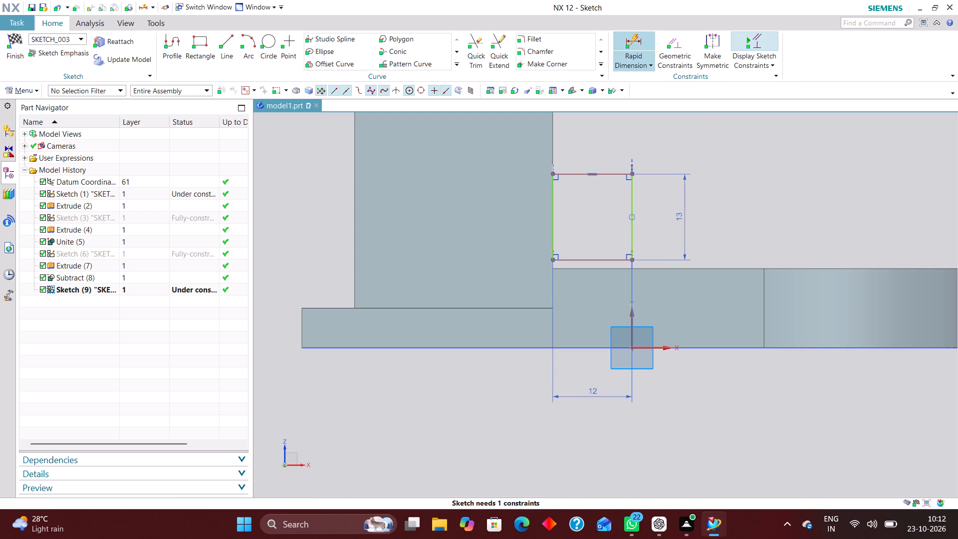
left_click(649, 348)
left_click(610, 259)
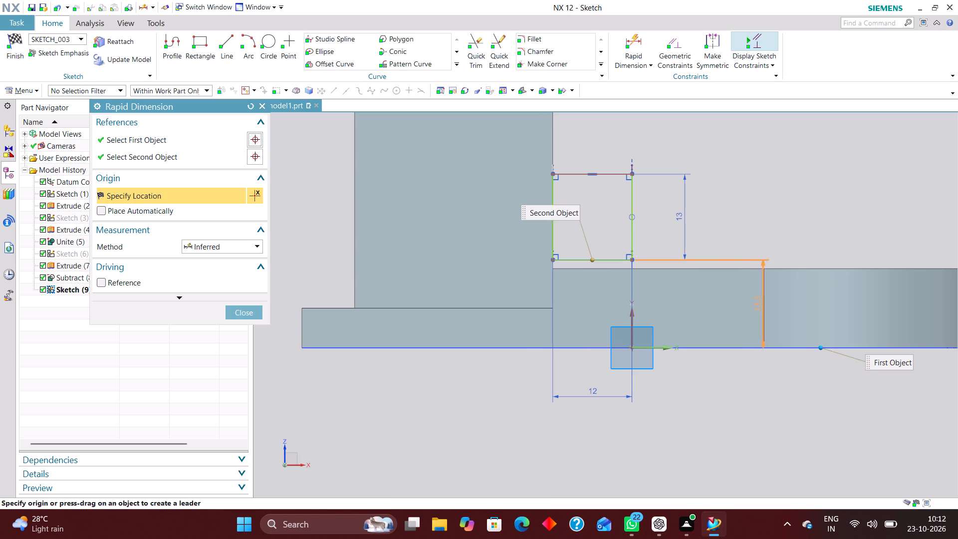
left_click(723, 308)
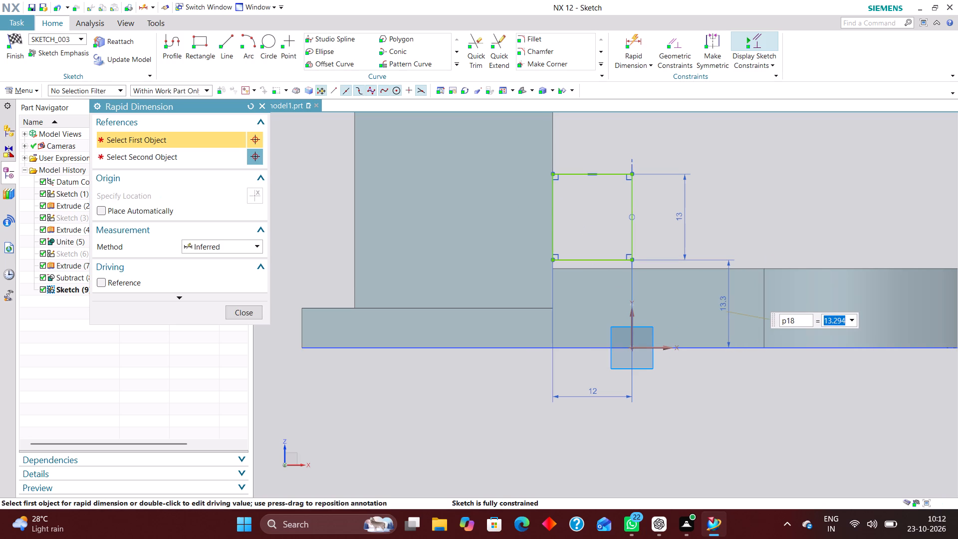
type("12")
key("Return")
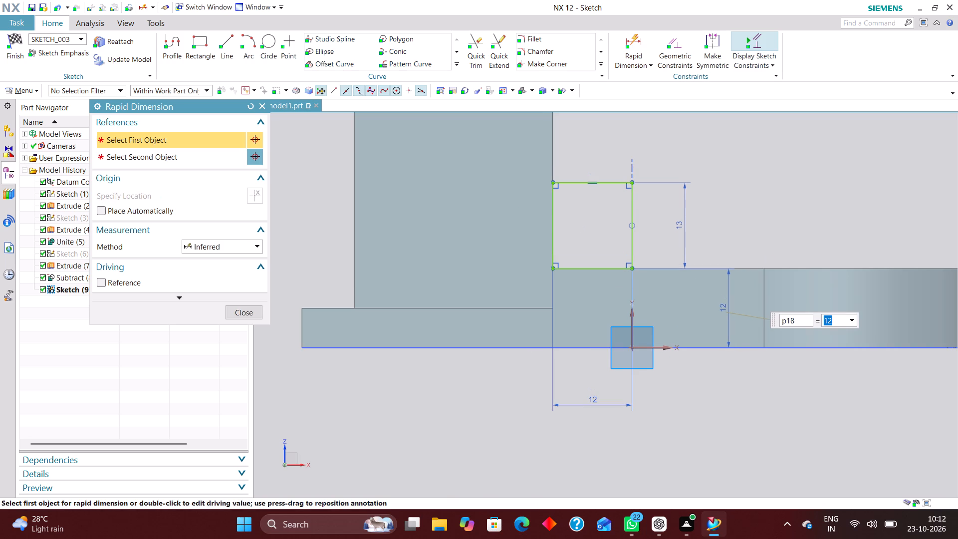
left_click(238, 311)
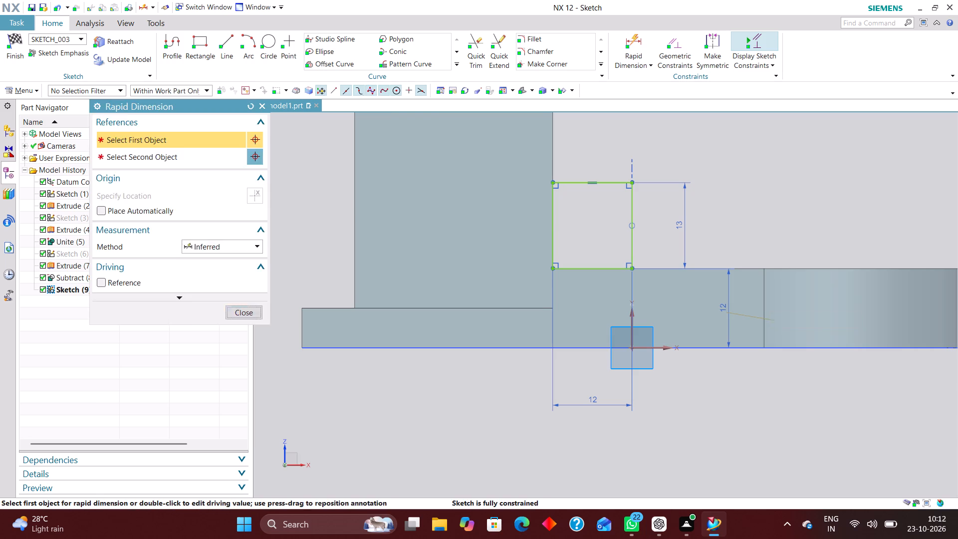
left_click(11, 36)
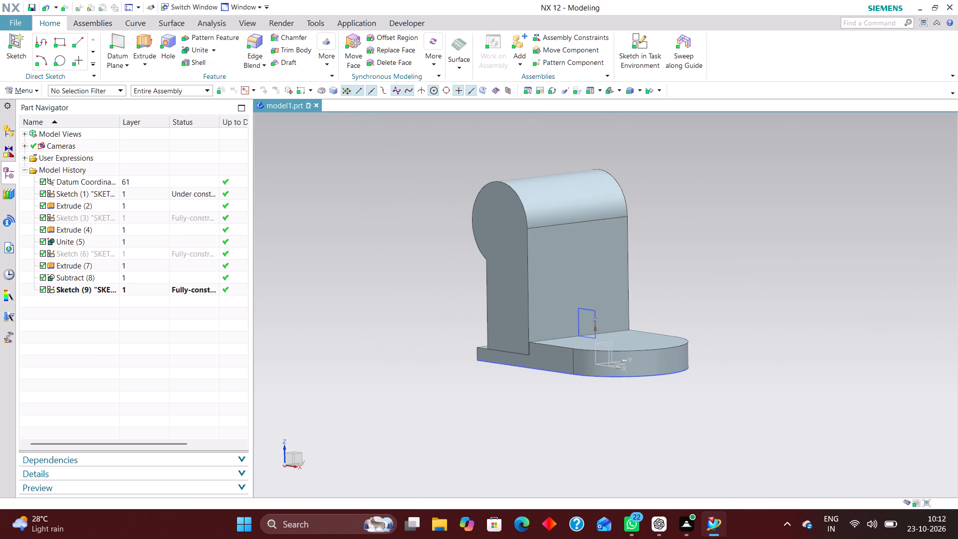
Extrude the 12 by 13 mm rectangle with a Symmetric Value of 30 mm and Boolean set to None.
left_click(140, 36)
scroll(596, 329, "up", 5)
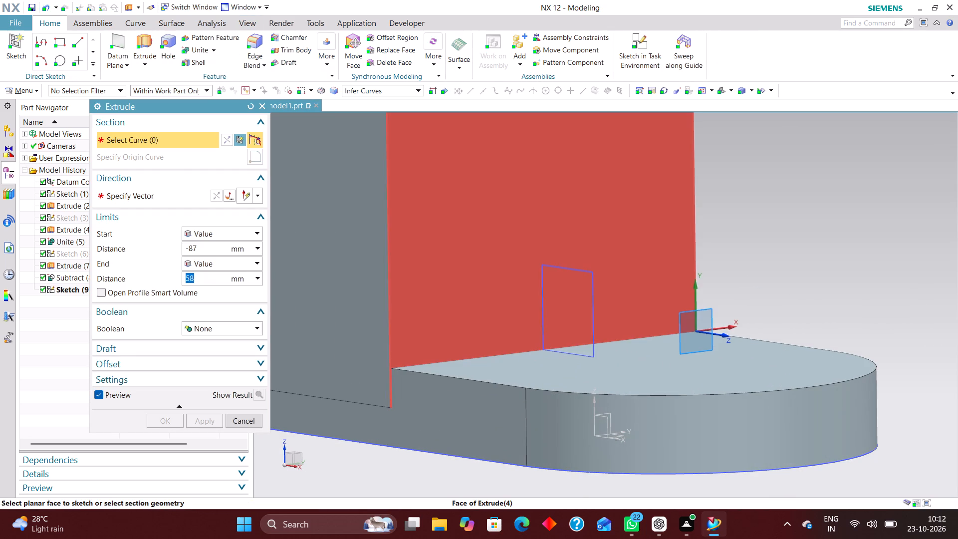
left_click(594, 312)
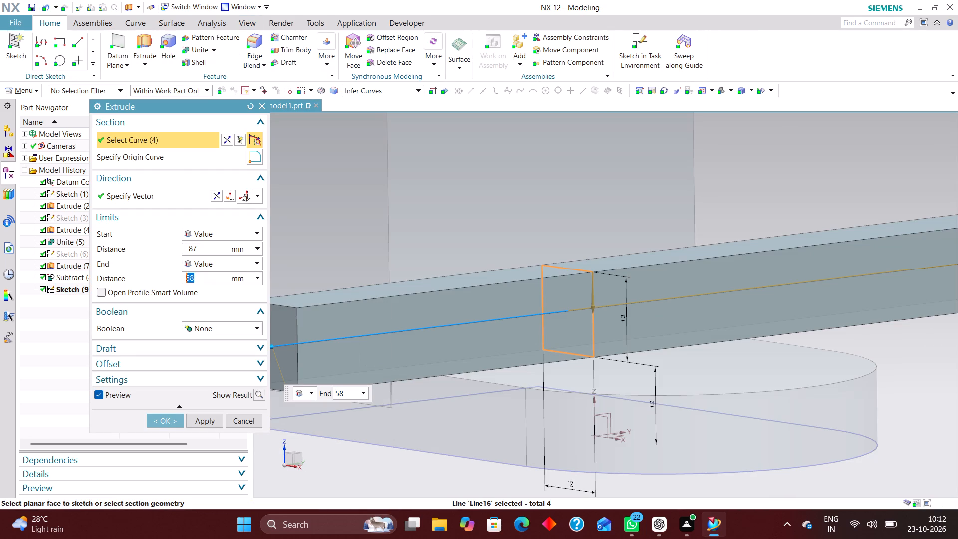
scroll(445, 336, "down", 4)
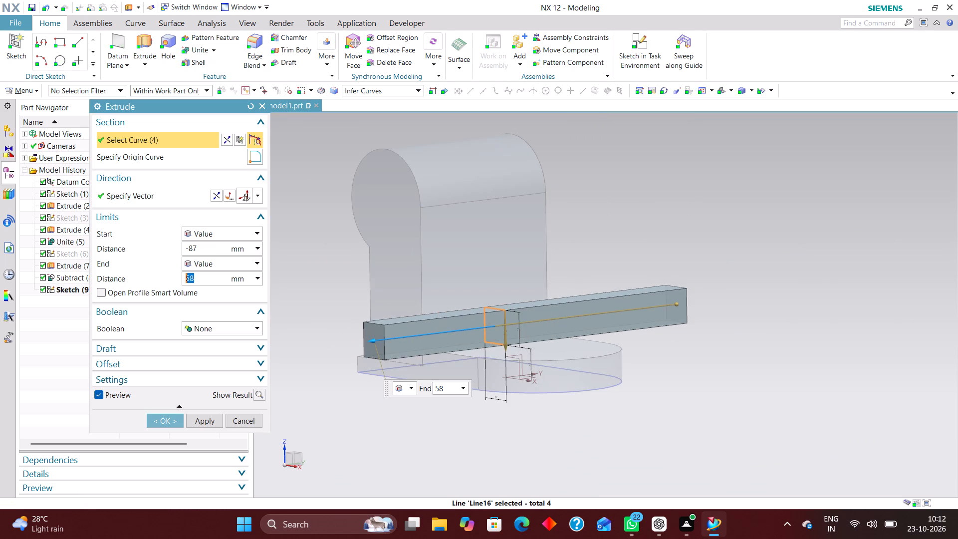
right_click_drag(716, 413, 588, 418)
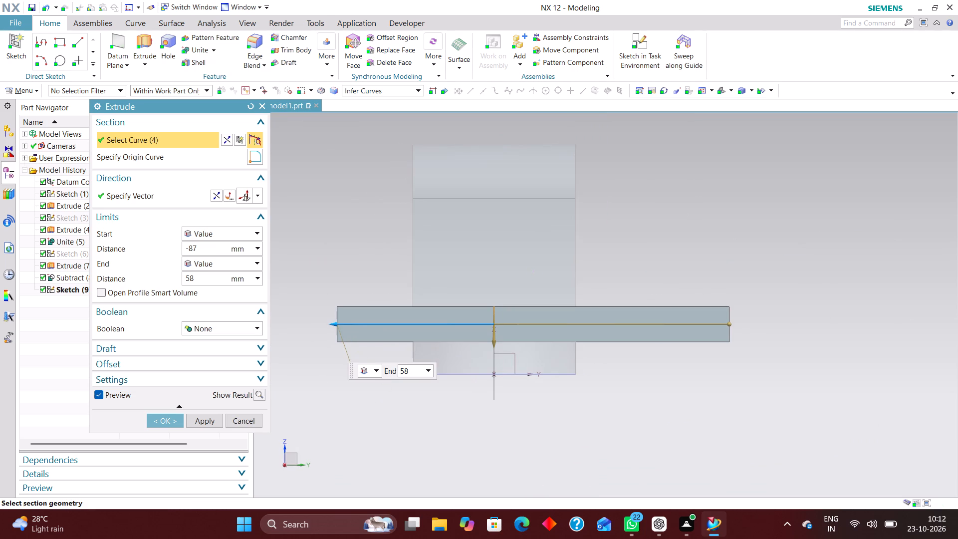
left_click(241, 227)
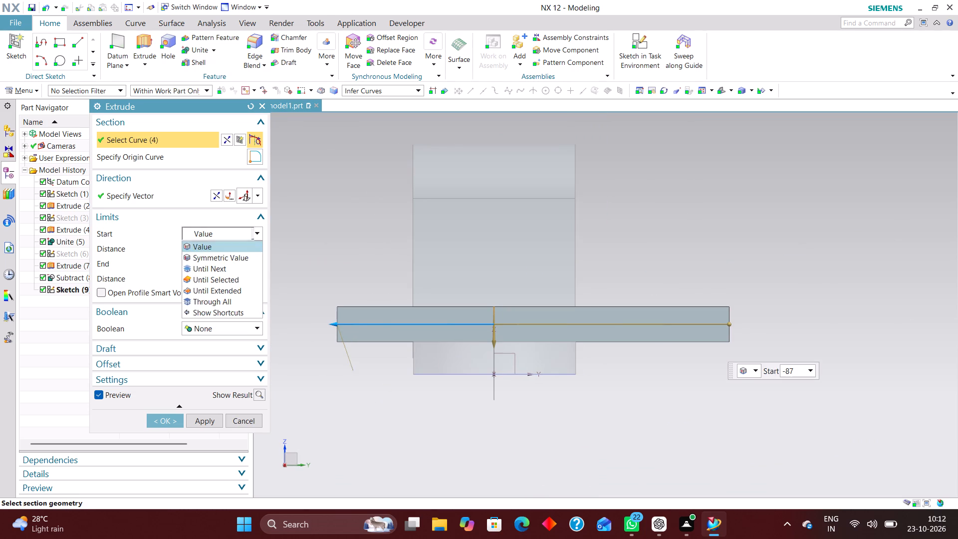
left_click(228, 259)
left_click_drag(202, 246, 118, 249)
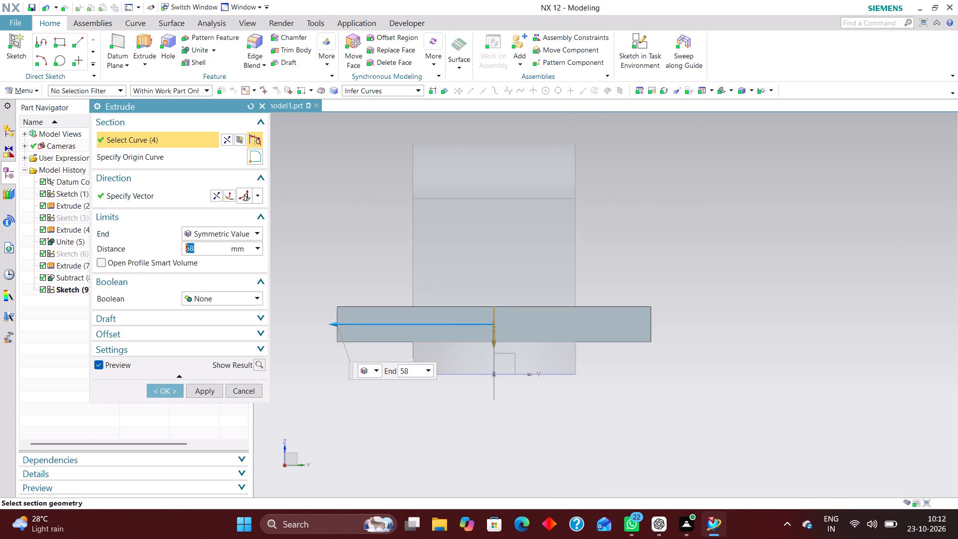
type("30")
key("Return")
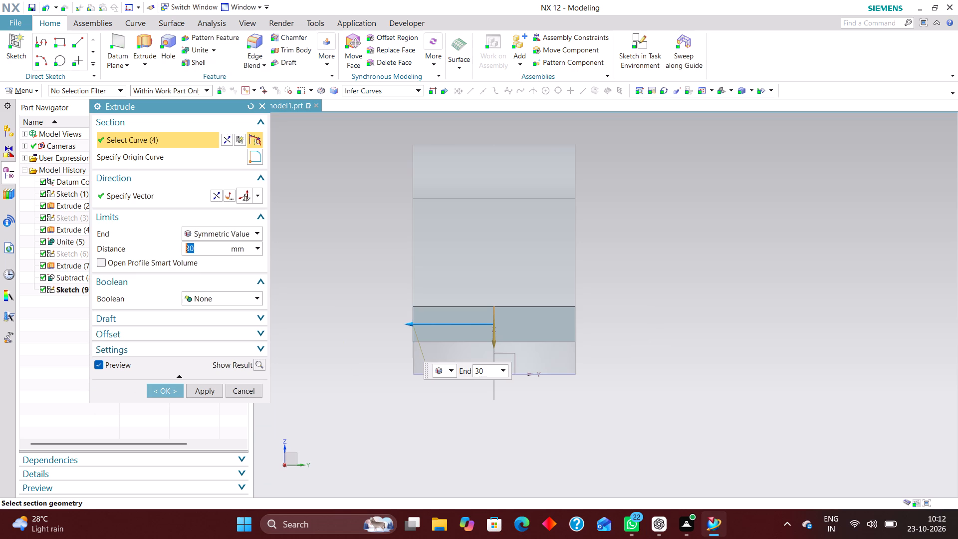
left_click(163, 394)
middle_click_drag(378, 421, 400, 428)
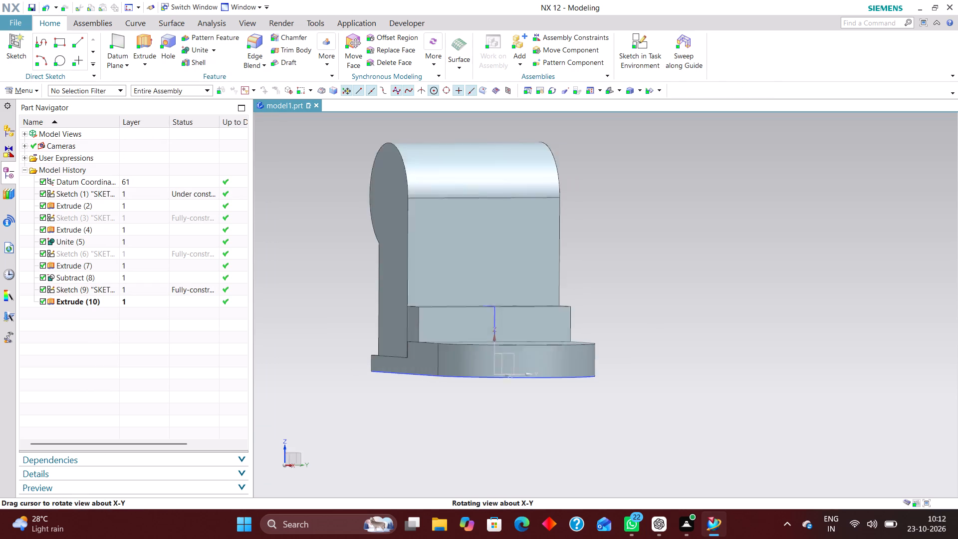
middle_click_drag(400, 428, 424, 434)
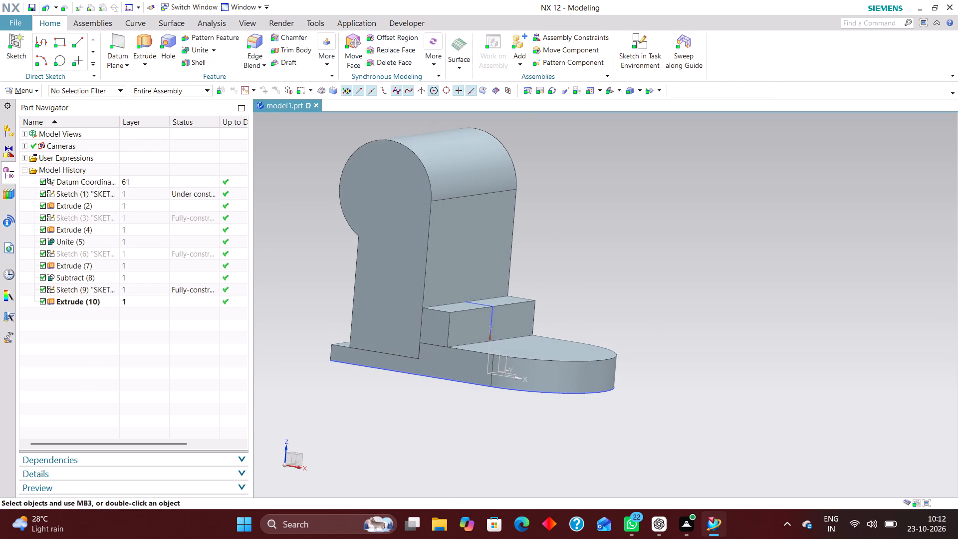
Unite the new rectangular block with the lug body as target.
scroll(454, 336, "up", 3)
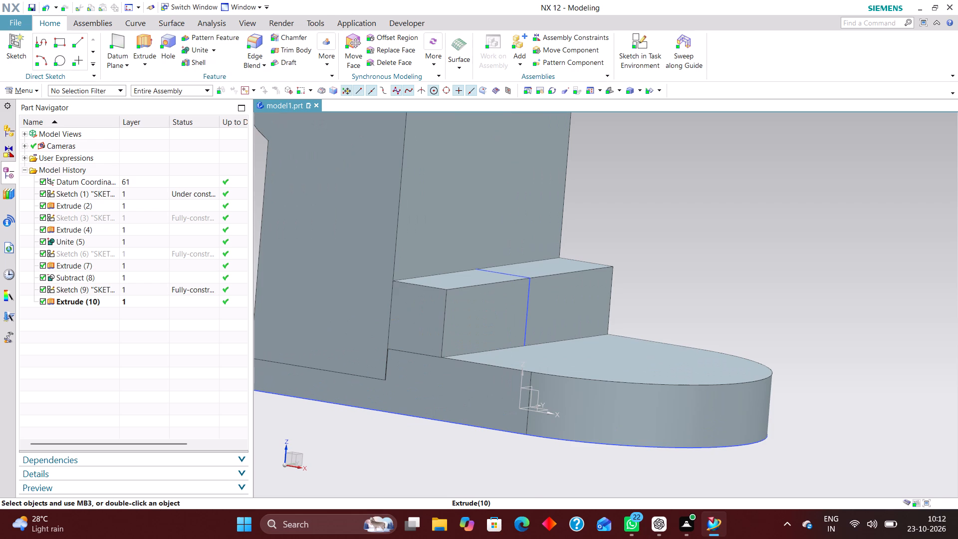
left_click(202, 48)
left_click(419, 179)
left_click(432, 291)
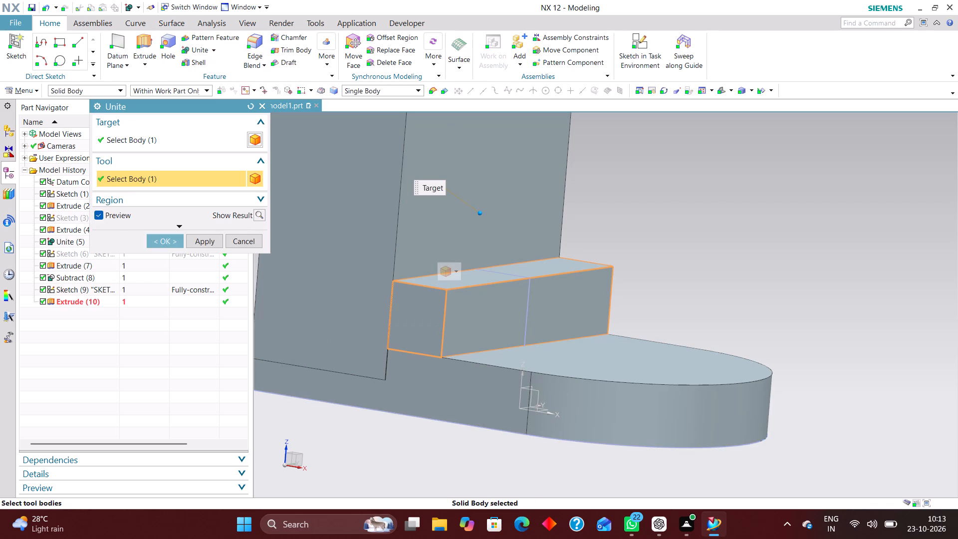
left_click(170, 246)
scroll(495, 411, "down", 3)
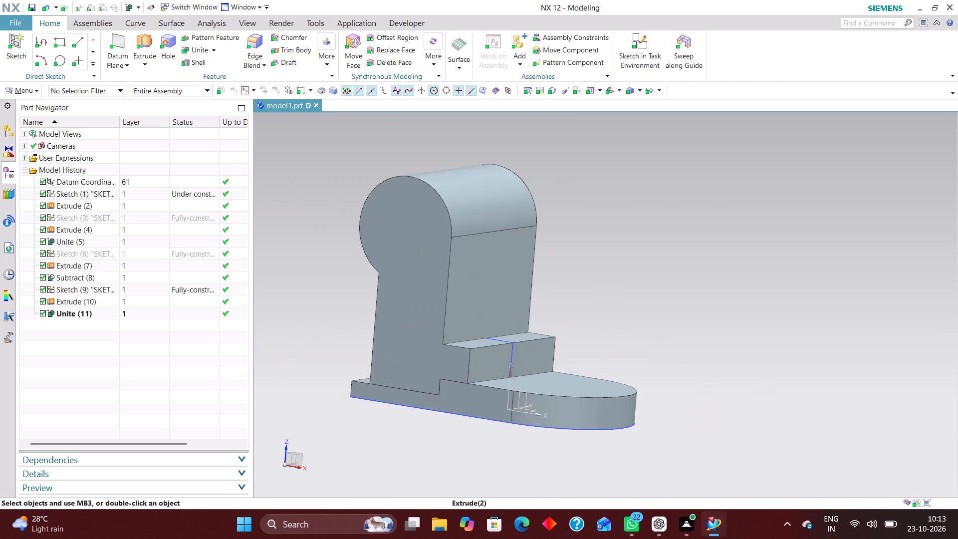
Reopen the rectangular block's extrusion with rollback to review its parameters.
scroll(404, 403, "up", 4)
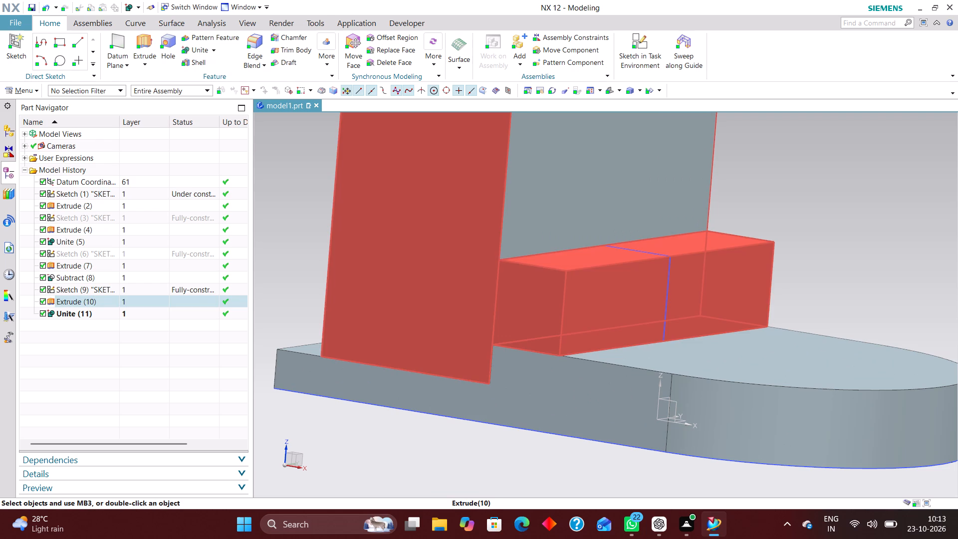
left_click(101, 296)
right_click(101, 296)
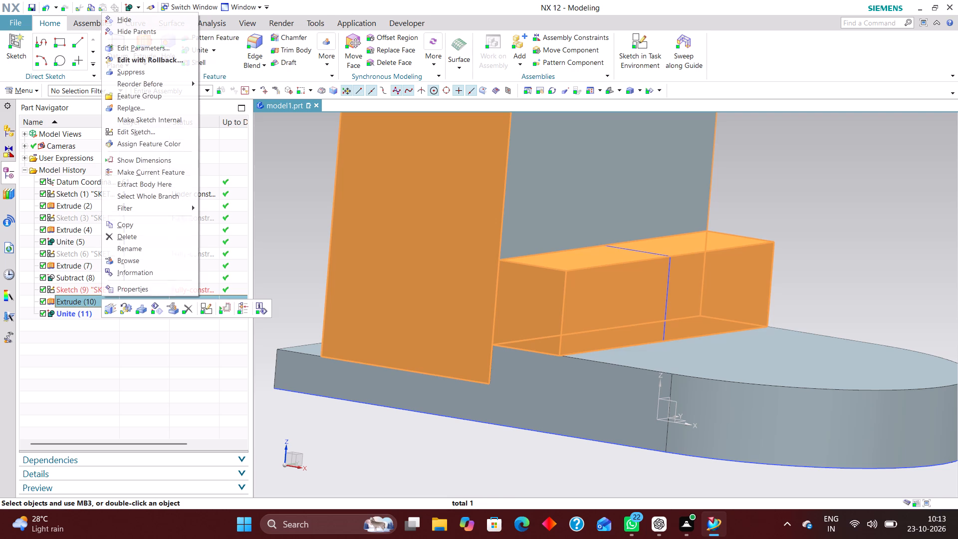
left_click(158, 61)
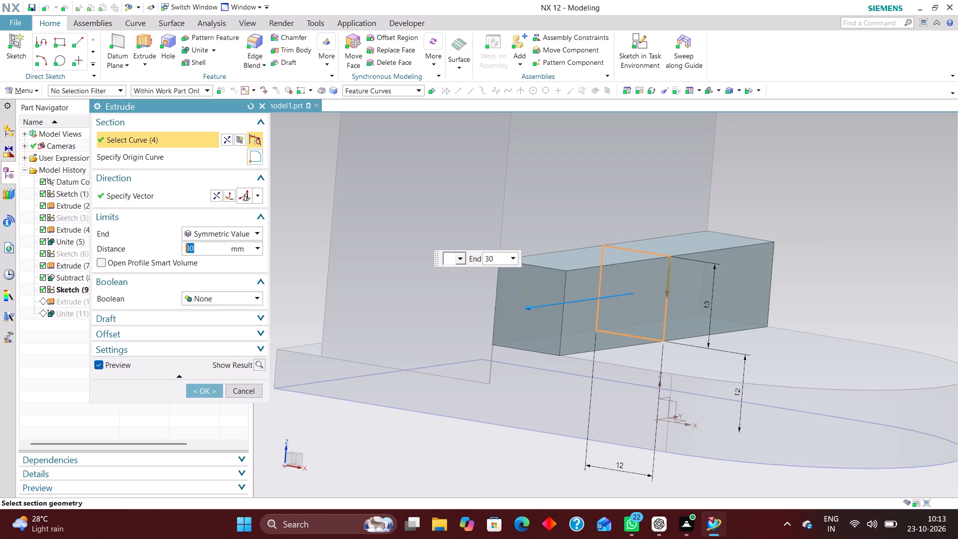
left_click(207, 391)
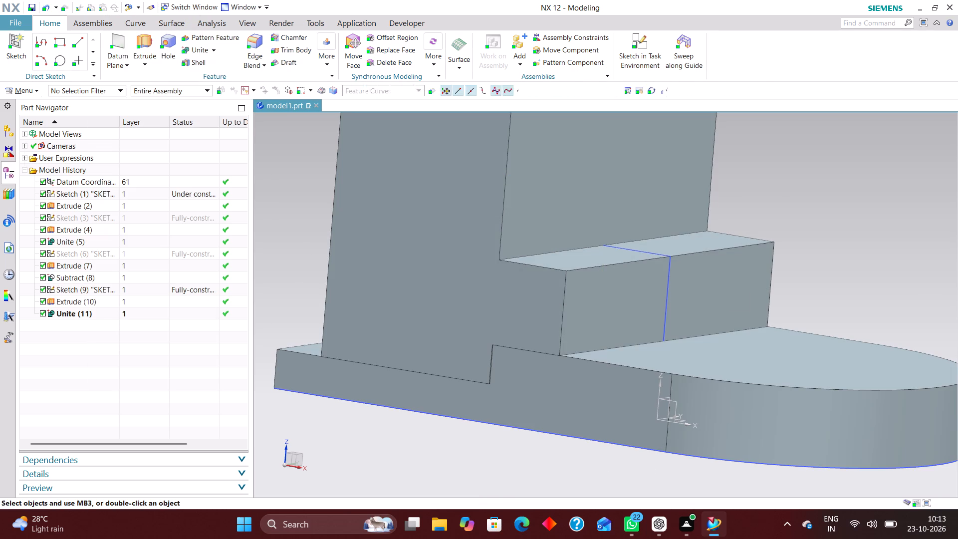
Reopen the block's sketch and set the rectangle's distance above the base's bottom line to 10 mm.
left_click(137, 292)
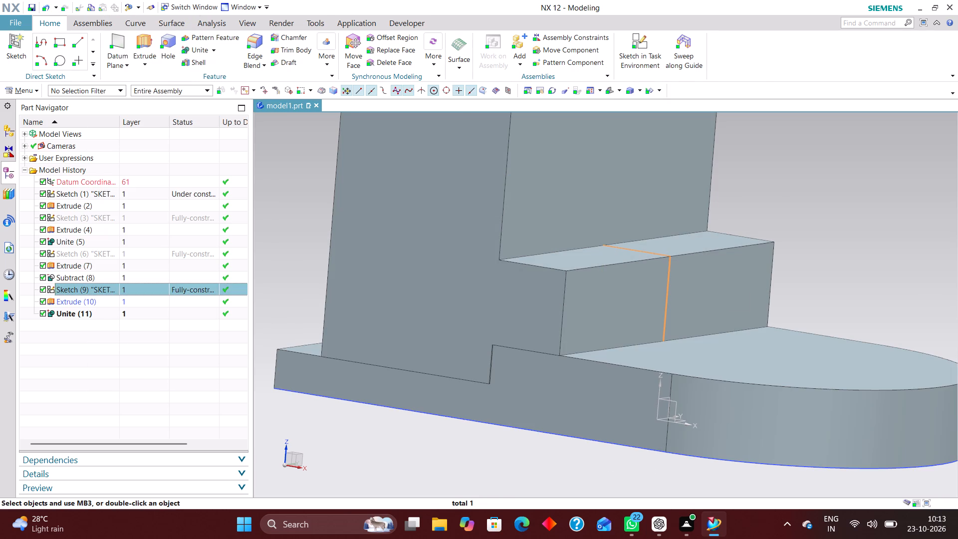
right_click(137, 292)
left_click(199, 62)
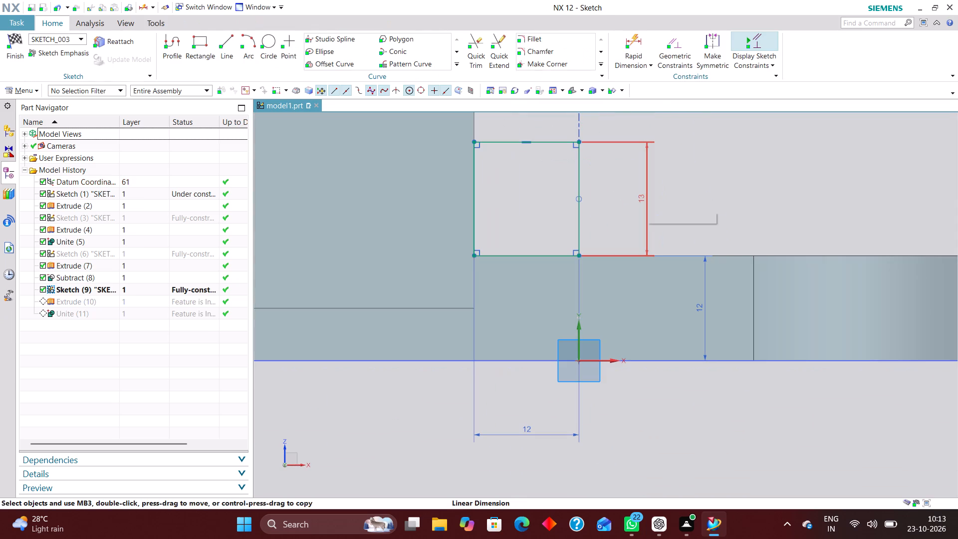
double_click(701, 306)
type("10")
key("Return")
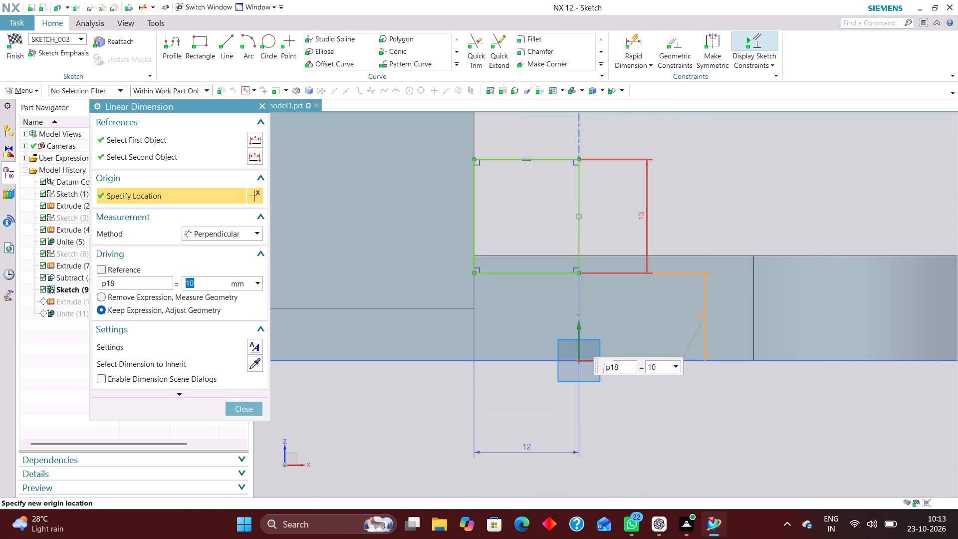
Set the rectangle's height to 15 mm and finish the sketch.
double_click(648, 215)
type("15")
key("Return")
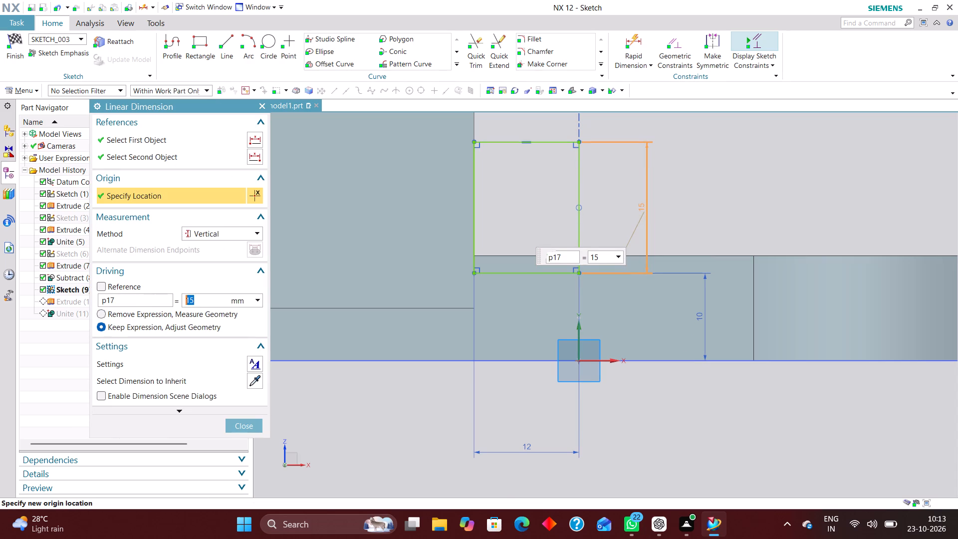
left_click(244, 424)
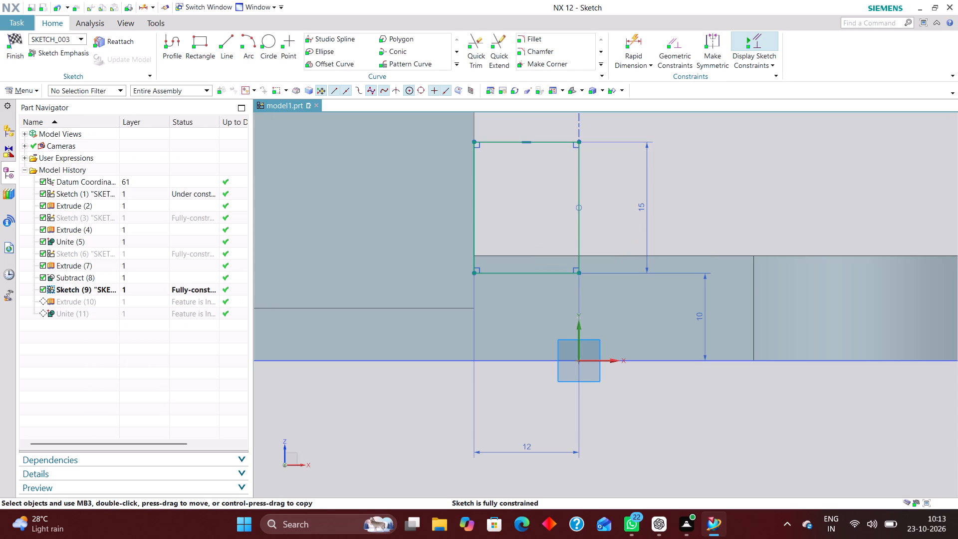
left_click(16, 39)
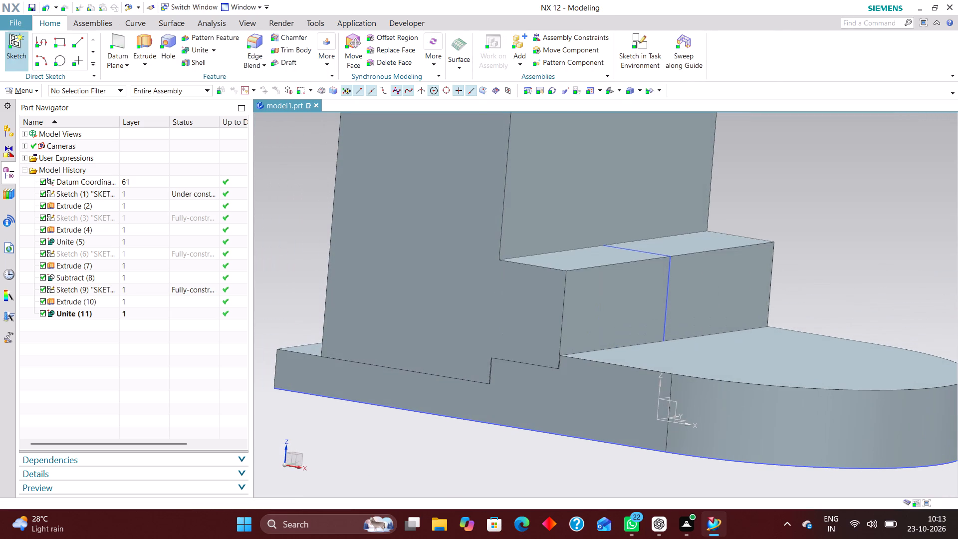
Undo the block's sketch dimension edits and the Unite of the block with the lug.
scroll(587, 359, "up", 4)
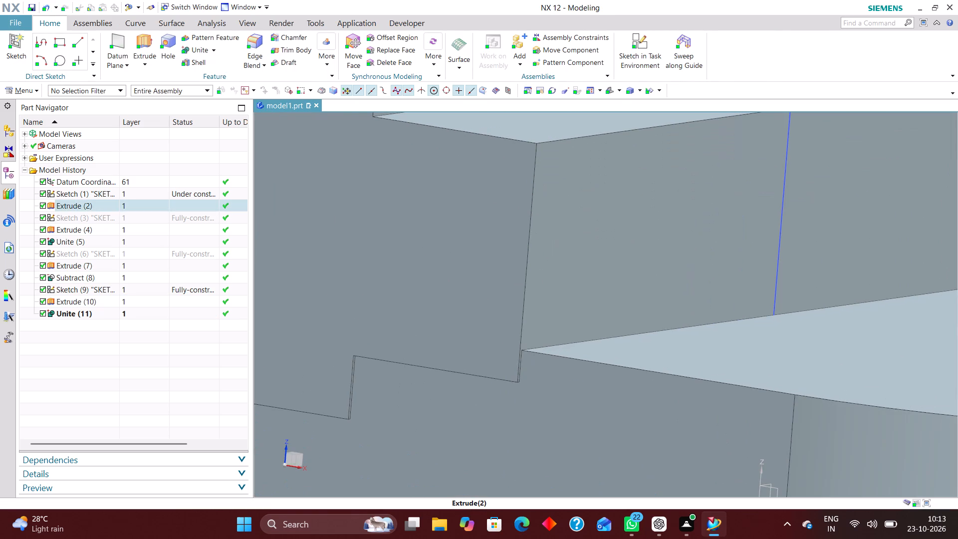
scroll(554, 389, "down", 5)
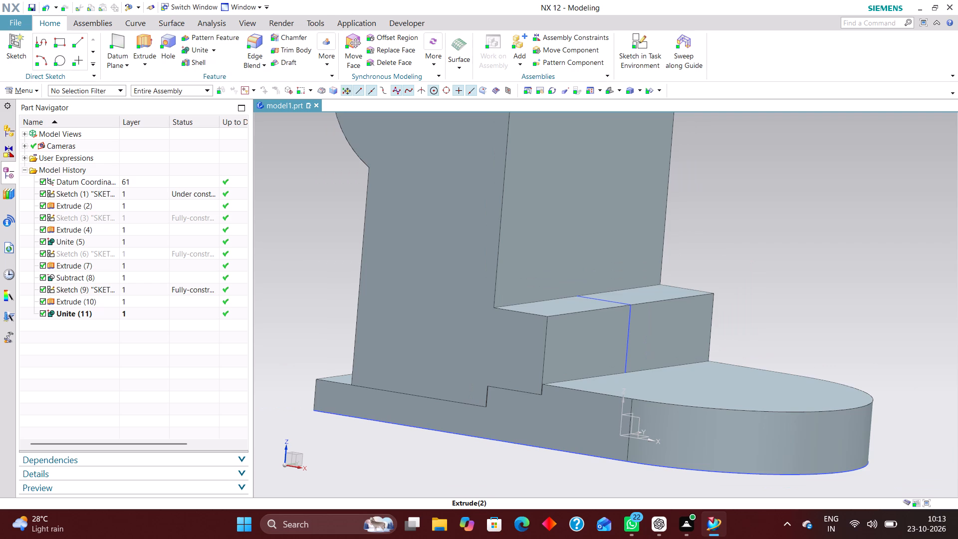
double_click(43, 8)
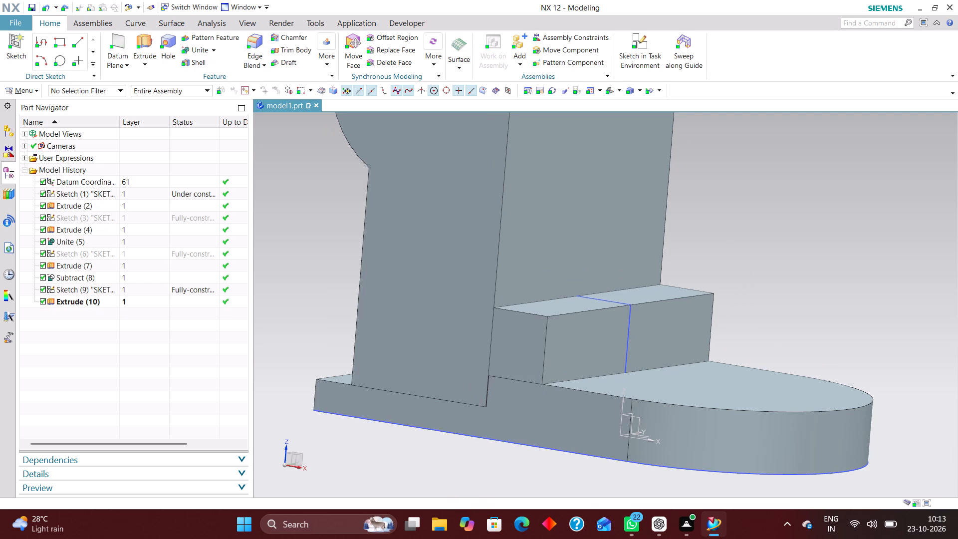
Redo the Unite of the rectangular block with the lug body.
key("ctrl+y")
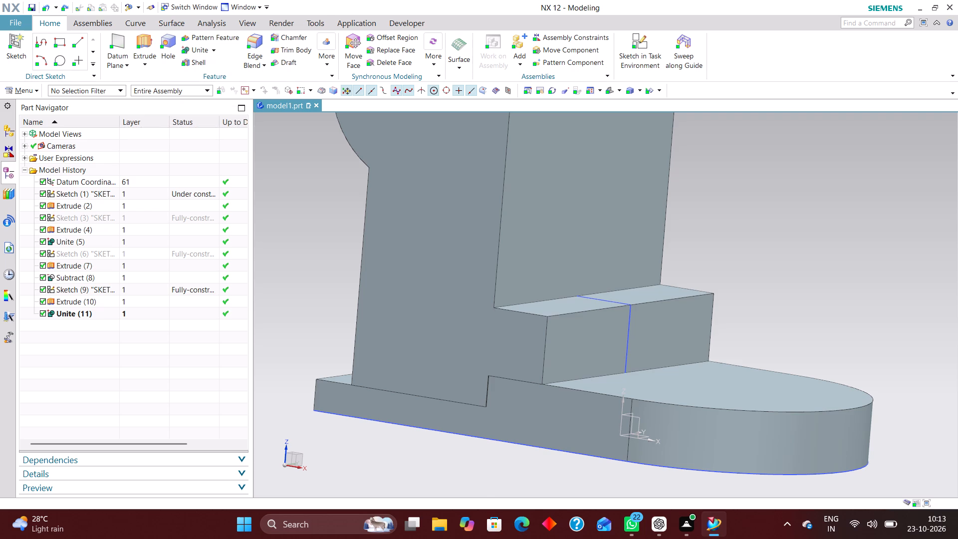
Examine the united lug, block and base from several angles, including the underside and the block's joint.
scroll(615, 327, "down", 3)
middle_click_drag(676, 235, 720, 235)
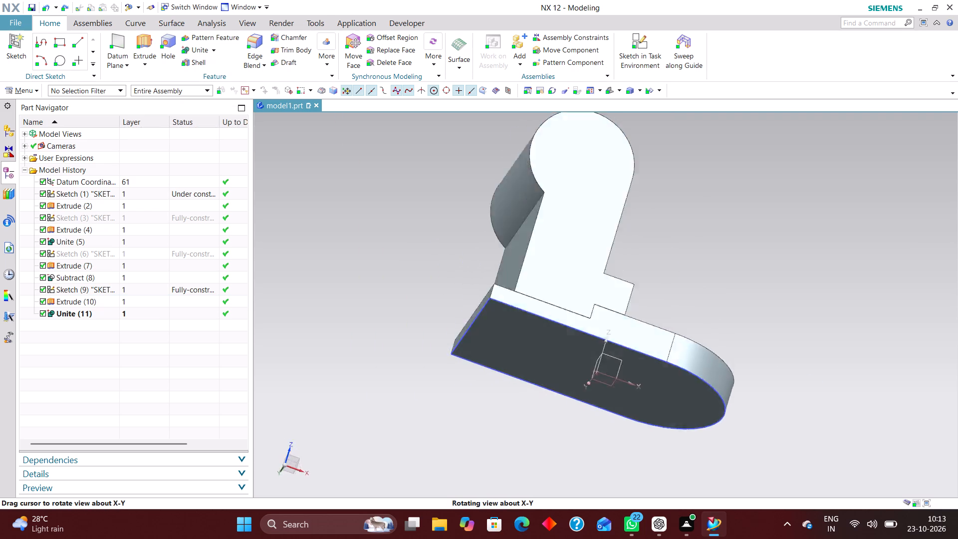
middle_click_drag(720, 235, 720, 239)
scroll(677, 283, "up", 1)
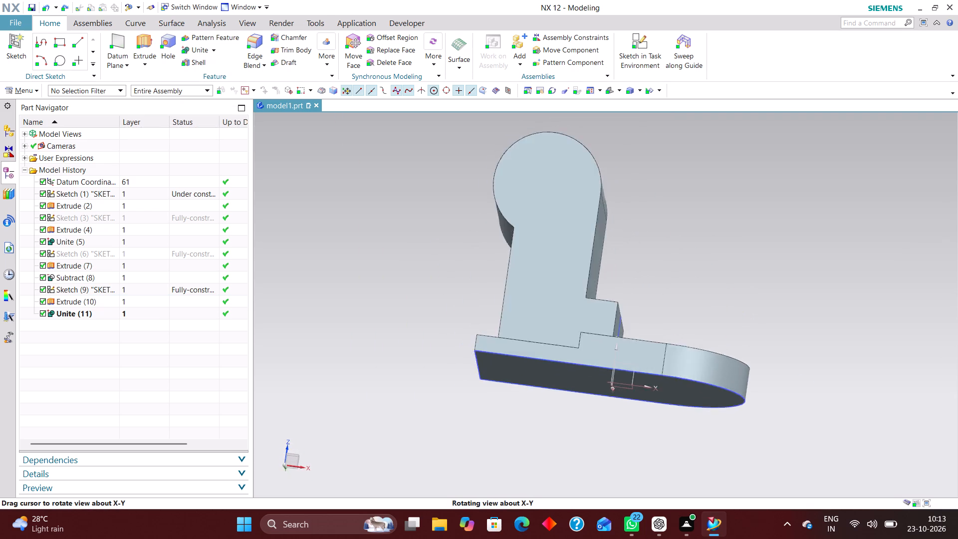
middle_click_drag(720, 239, 698, 236)
middle_click_drag(698, 236, 701, 251)
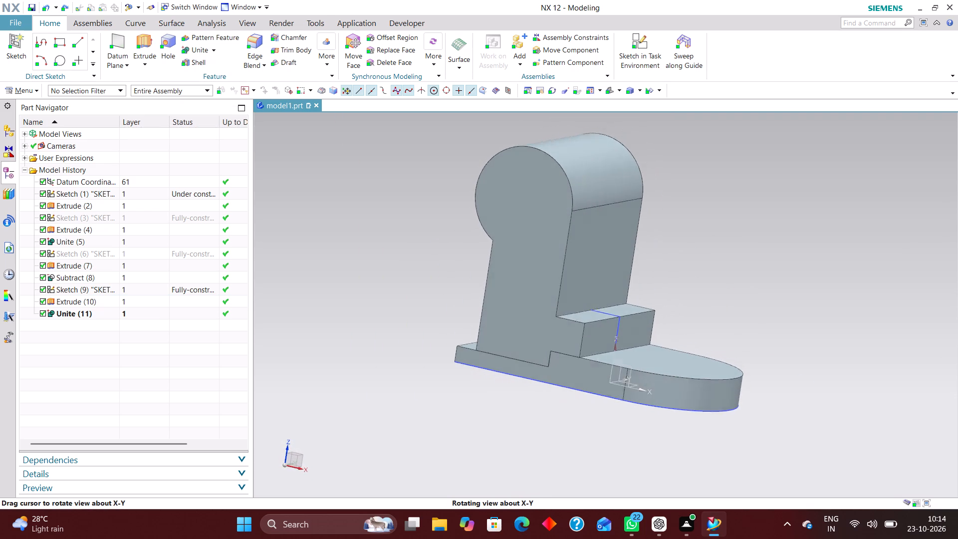
middle_click_drag(701, 251, 702, 248)
scroll(591, 362, "up", 3)
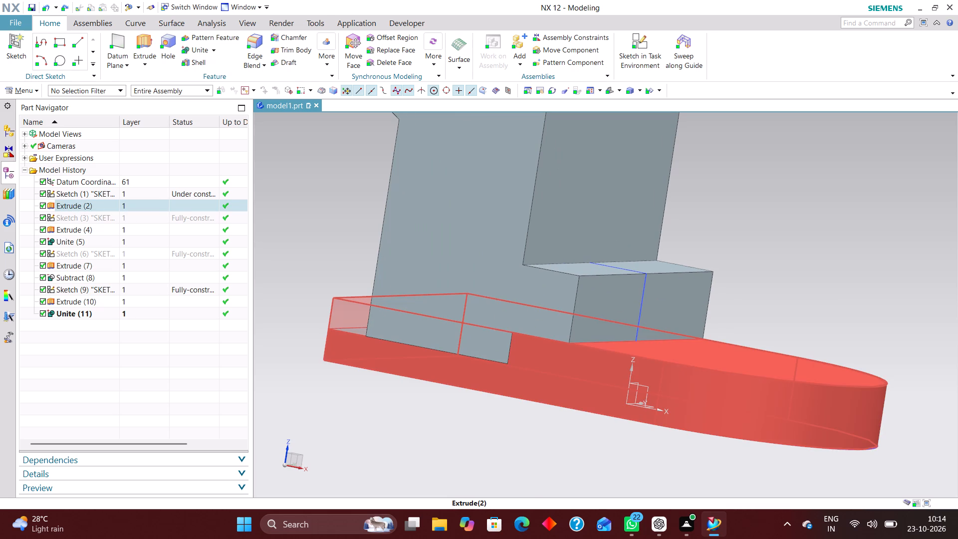
scroll(607, 479, "down", 1)
scroll(689, 324, "down", 3)
middle_click_drag(754, 282, 749, 293)
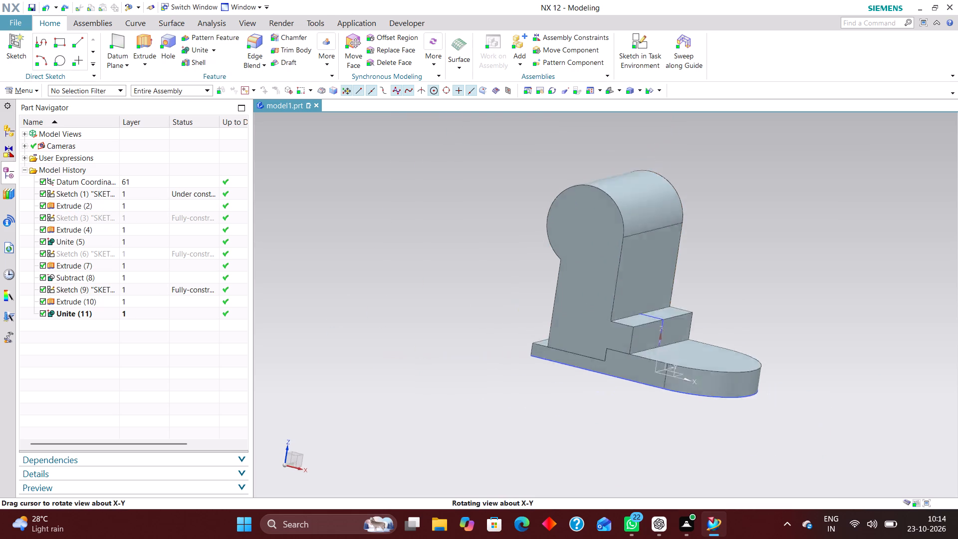
middle_click_drag(749, 293, 751, 302)
Add a simple 18 mm diameter through-body hole at the centre of the lug's rounded end.
left_click(166, 35)
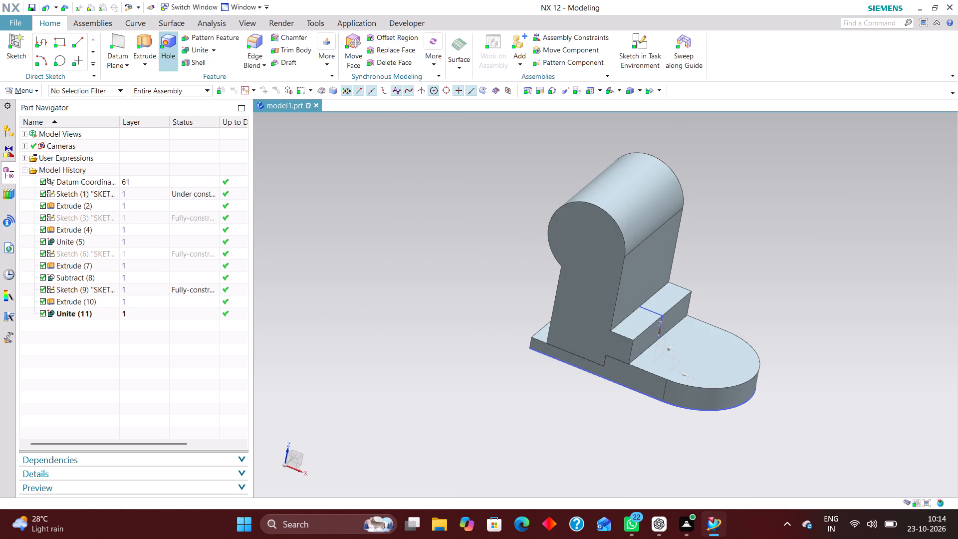
scroll(628, 220, "up", 10)
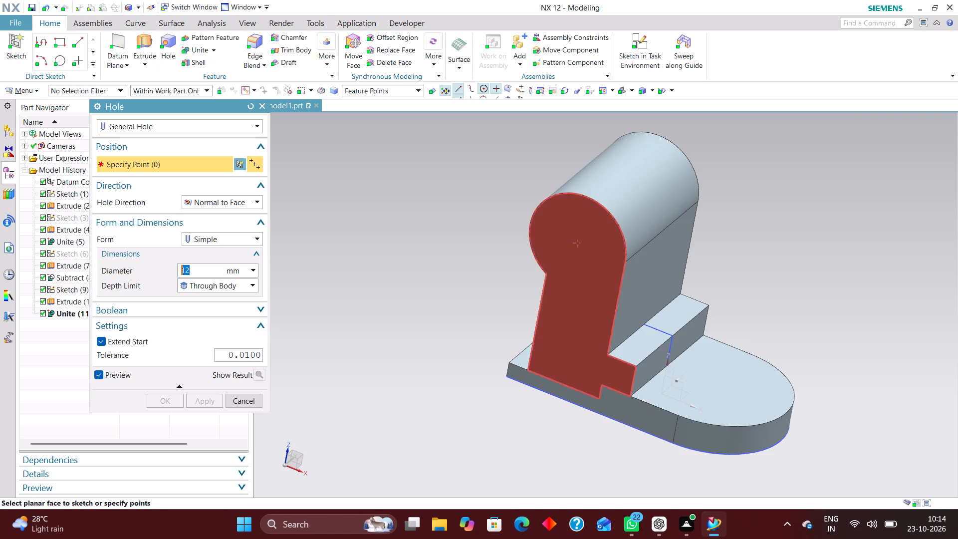
scroll(621, 236, "up", 5)
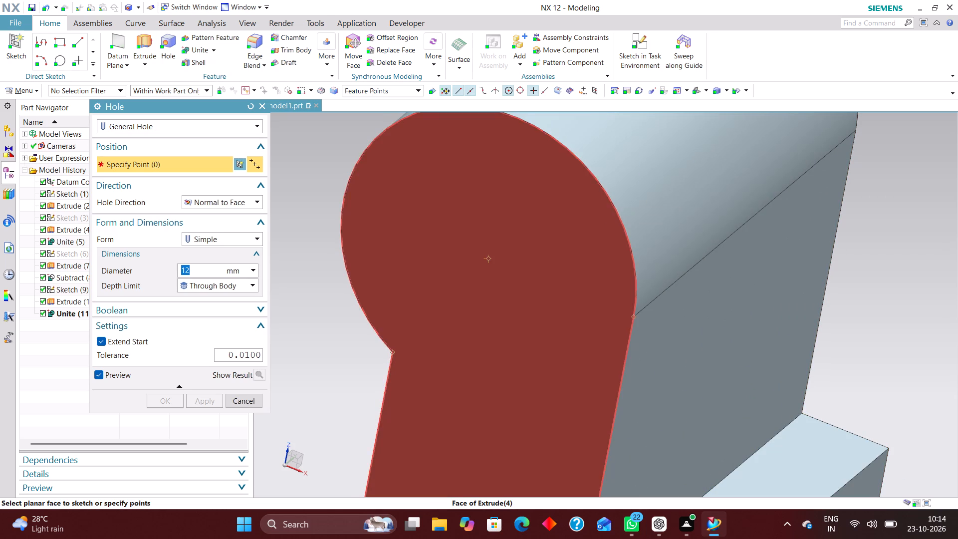
left_click(587, 165)
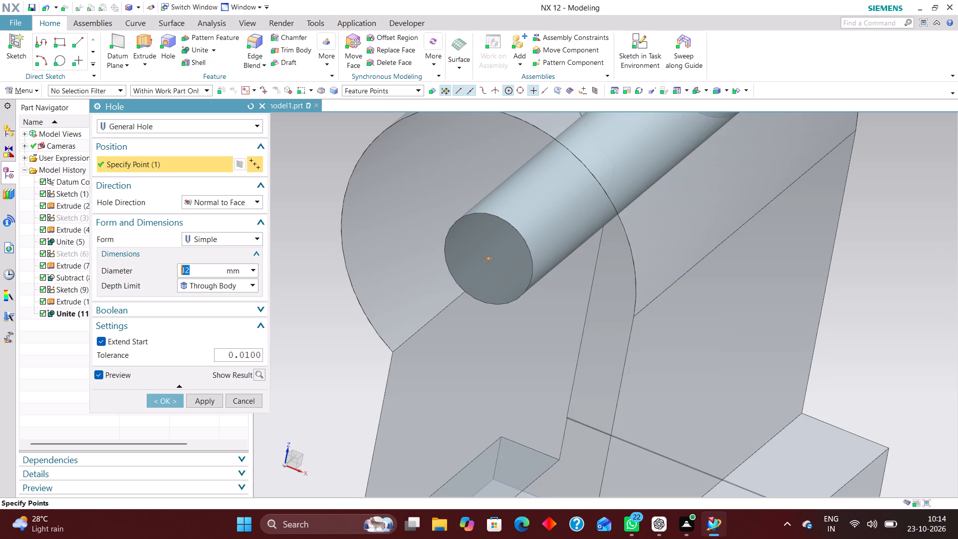
type("18")
key("Return")
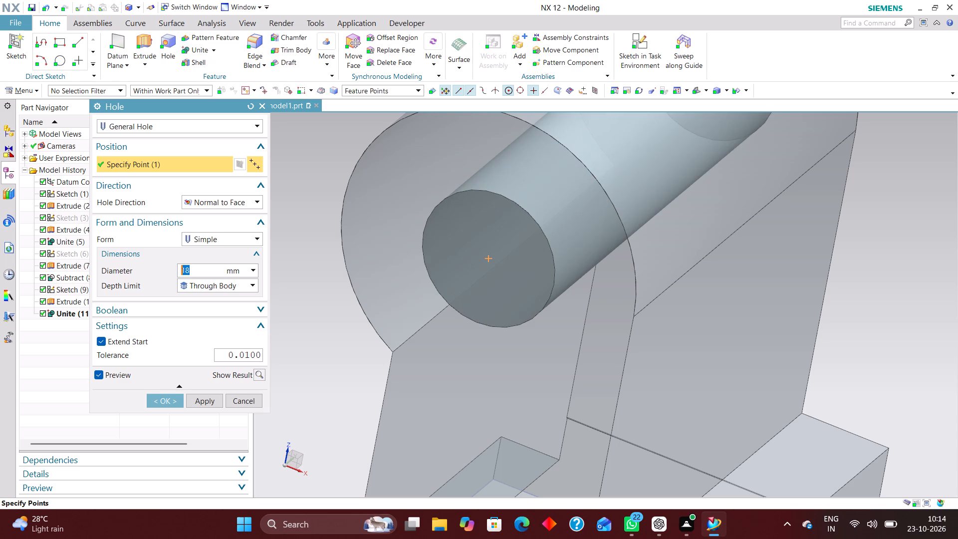
left_click(173, 394)
Hide the rectangular block's sketch.
scroll(528, 317, "down", 5)
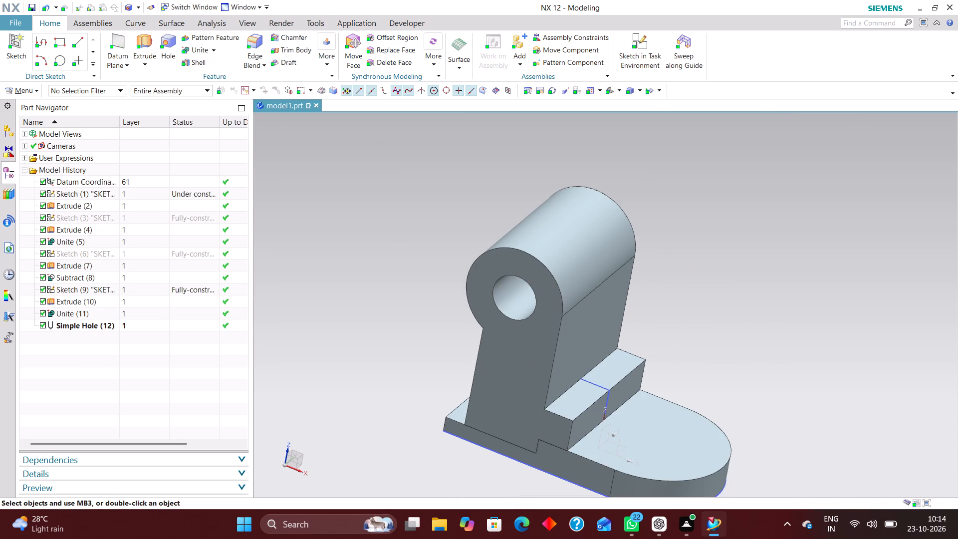
scroll(635, 361, "up", 4)
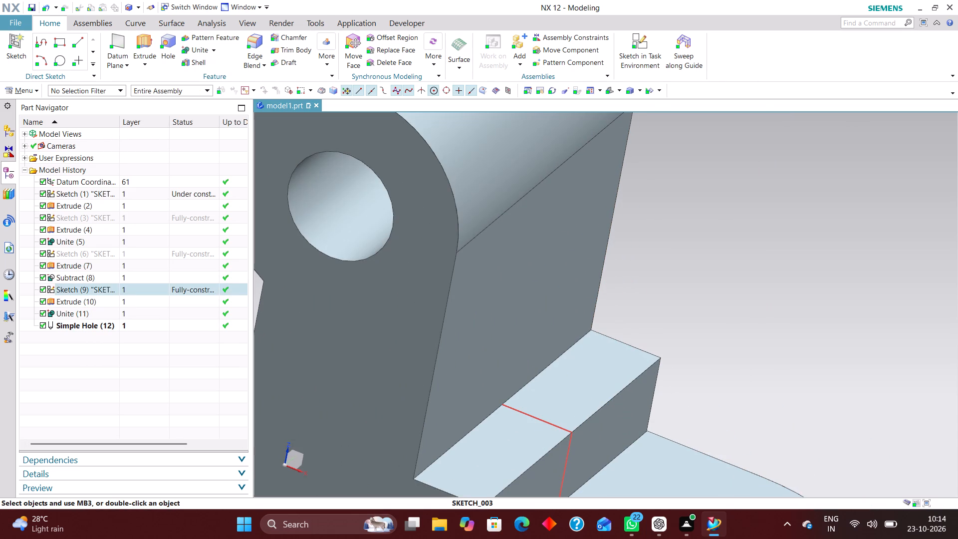
right_click_drag(551, 421, 570, 478)
Create a sketch in the task environment on the datum coordinate system's YZ plane.
scroll(597, 308, "down", 4)
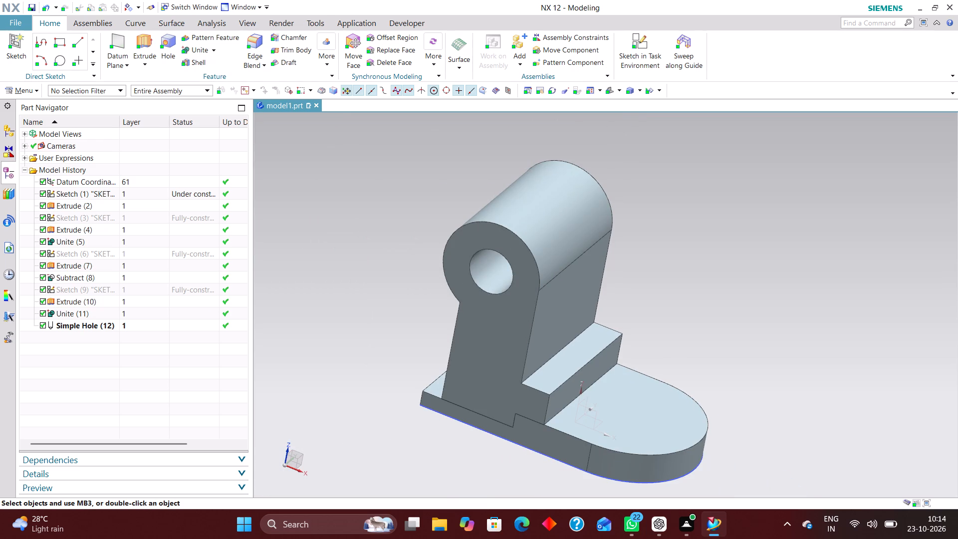
left_click(633, 41)
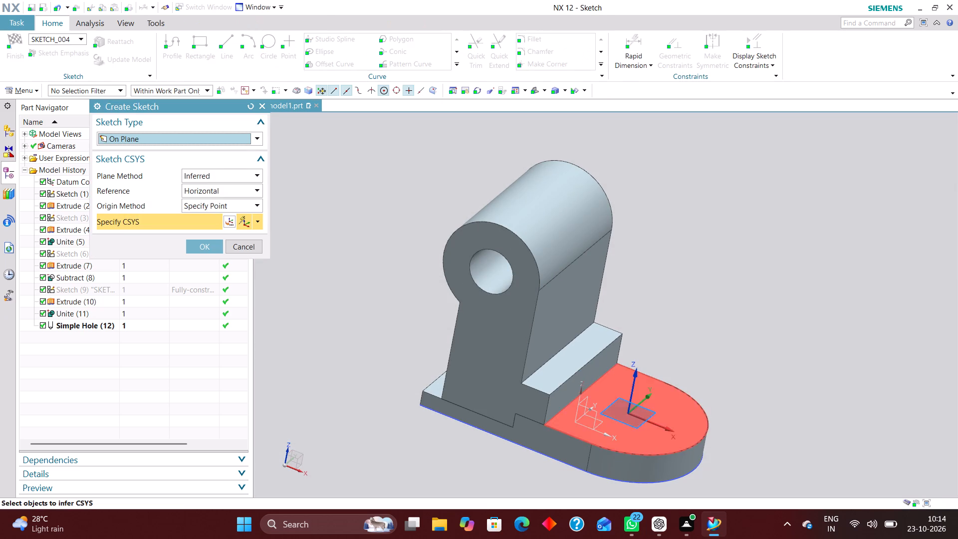
left_click(582, 401)
left_click(202, 244)
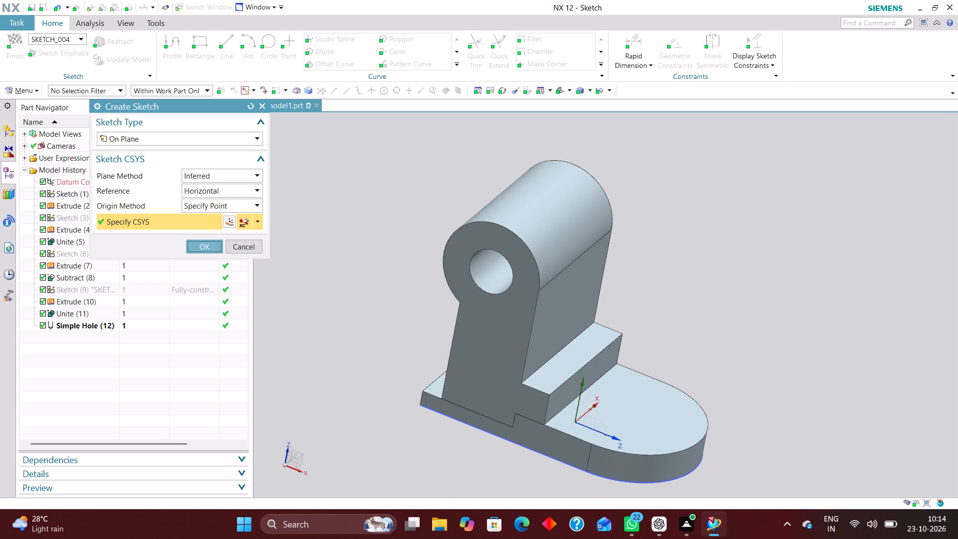
Sketch a circle about 26.4 mm in diameter on the lug's upright face, above the block.
scroll(469, 363, "down", 4)
scroll(595, 322, "up", 2)
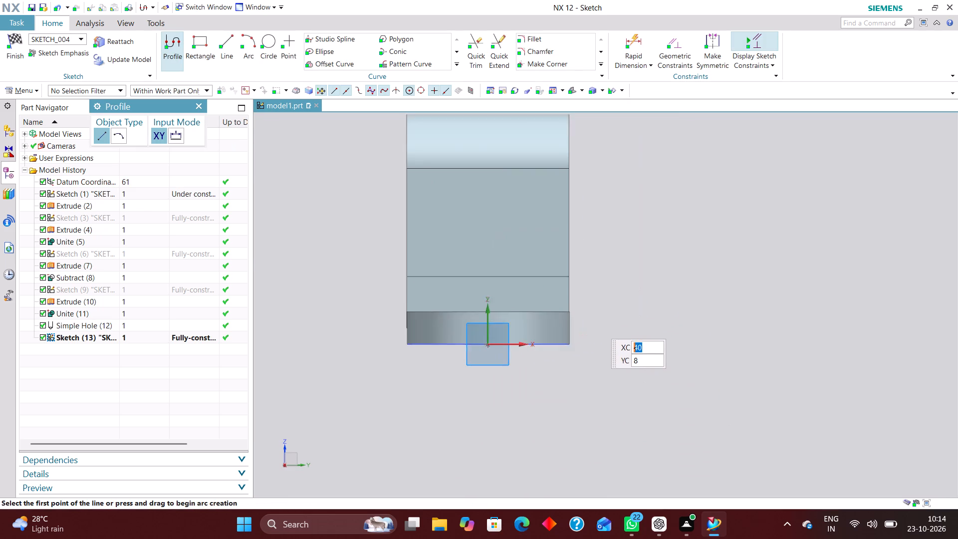
scroll(595, 322, "up", 2)
scroll(394, 327, "up", 5)
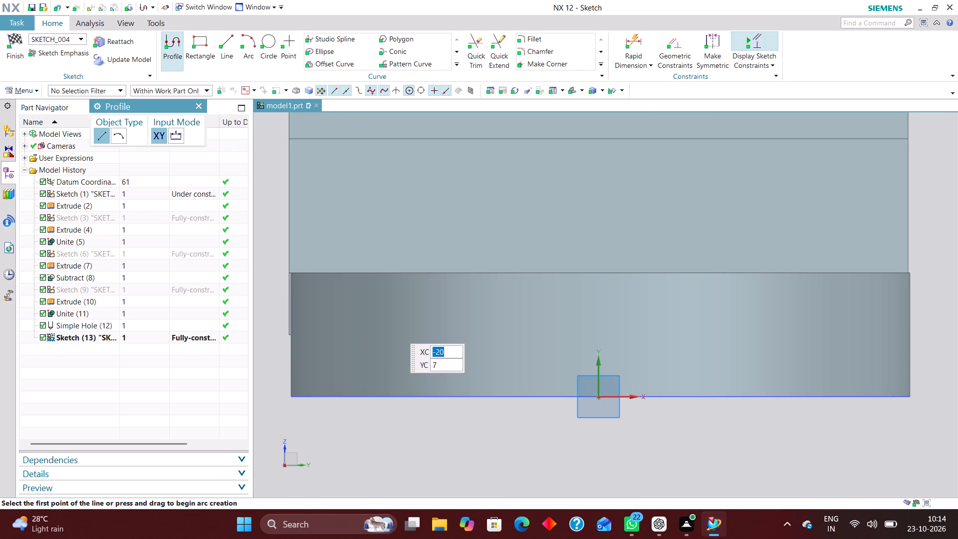
scroll(290, 311, "up", 6)
scroll(291, 310, "down", 6)
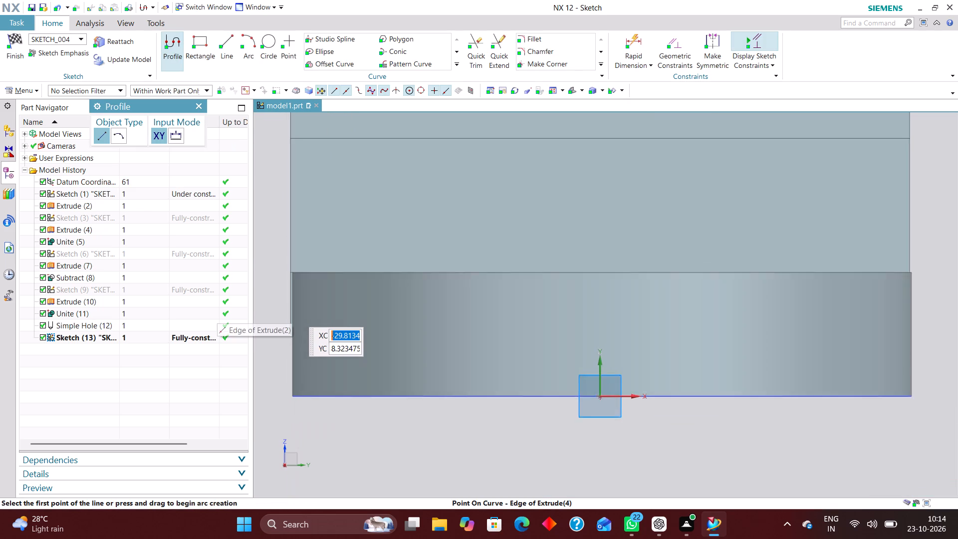
scroll(292, 310, "down", 1)
scroll(290, 310, "up", 6)
scroll(290, 310, "down", 7)
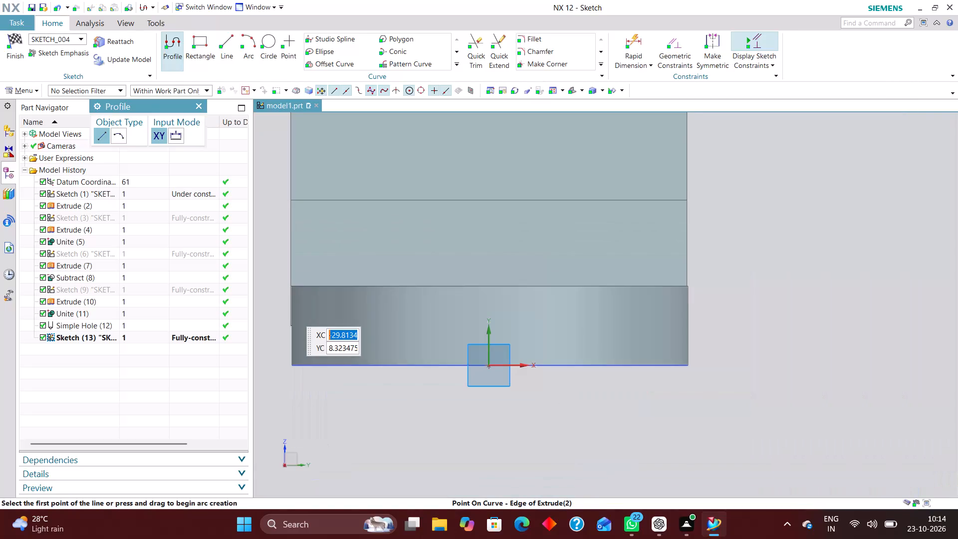
scroll(290, 310, "down", 4)
scroll(361, 215, "up", 3)
scroll(498, 300, "down", 3)
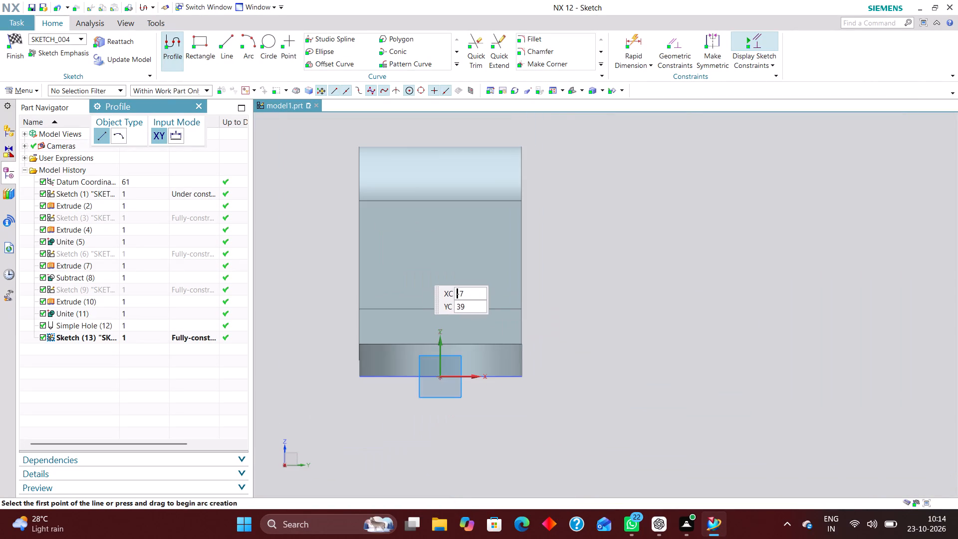
scroll(438, 266, "up", 3)
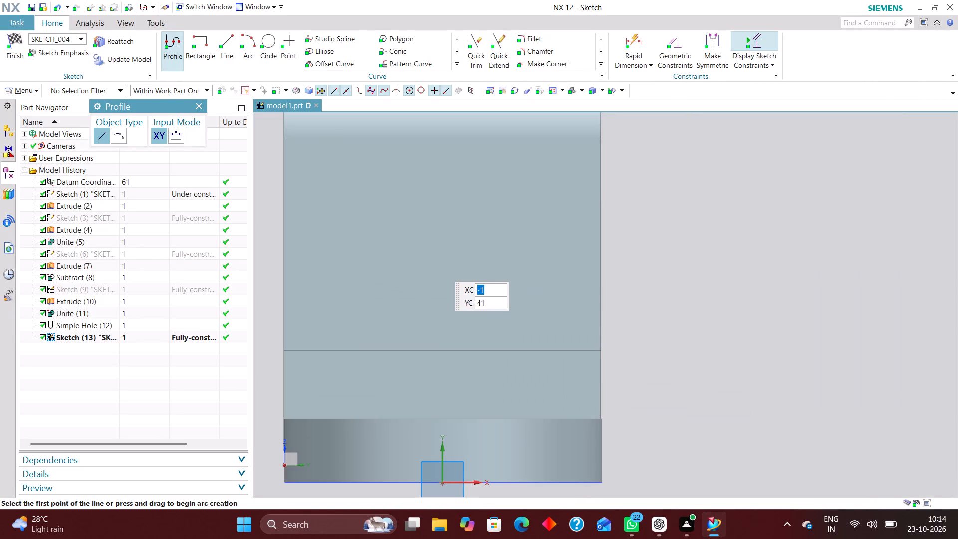
left_click(433, 223)
left_click(271, 41)
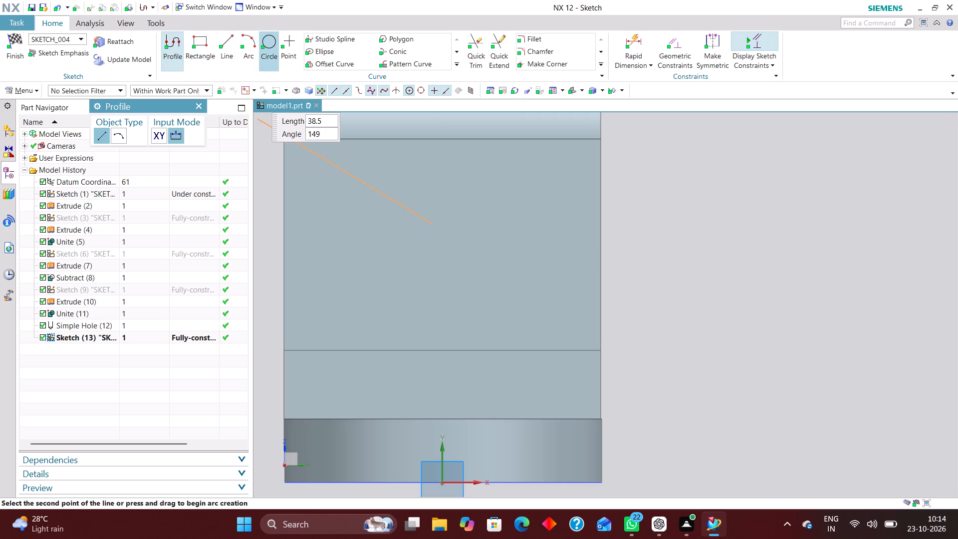
left_click(432, 228)
left_click(467, 288)
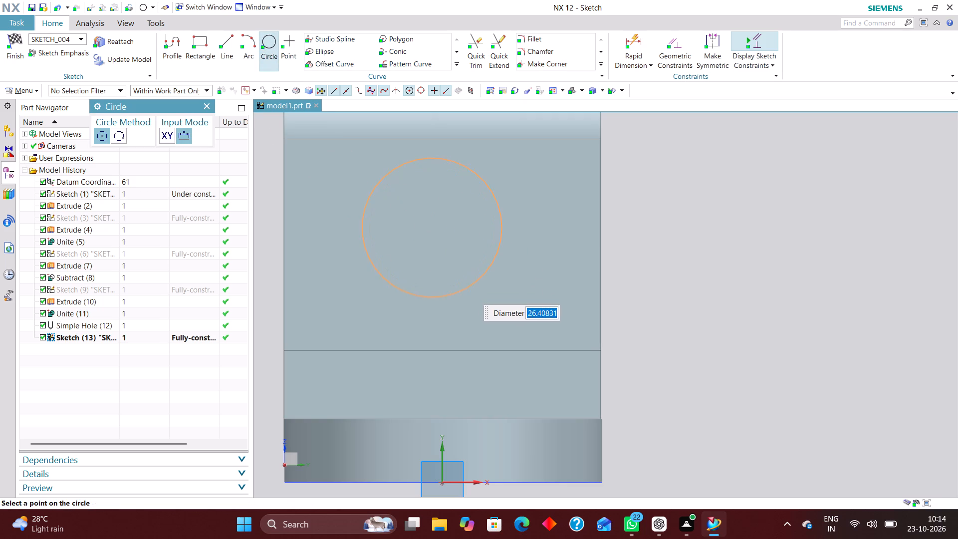
Constrain the circle's centre to lie on the sketch's vertical axis with a Point on Curve constraint.
left_click(673, 43)
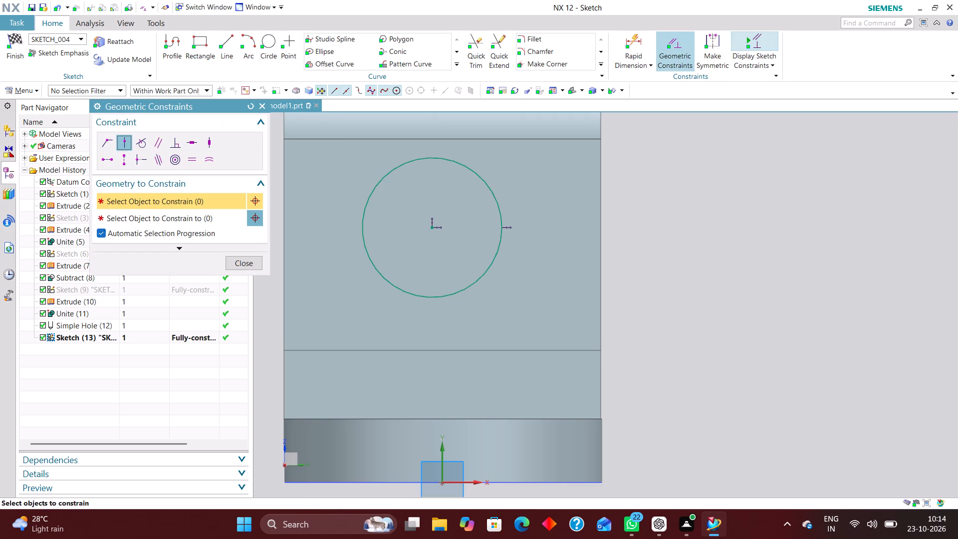
left_click(432, 226)
scroll(473, 207, "down", 3)
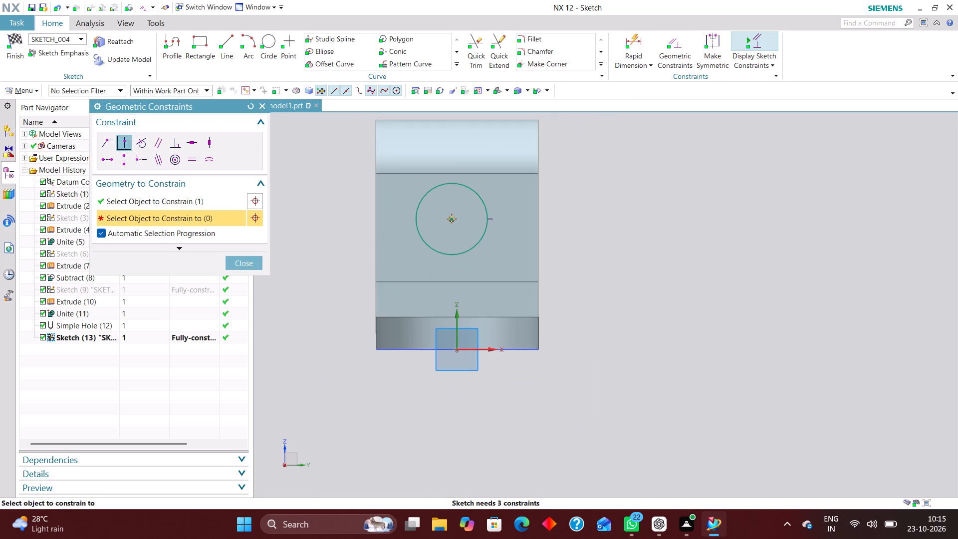
left_click(457, 328)
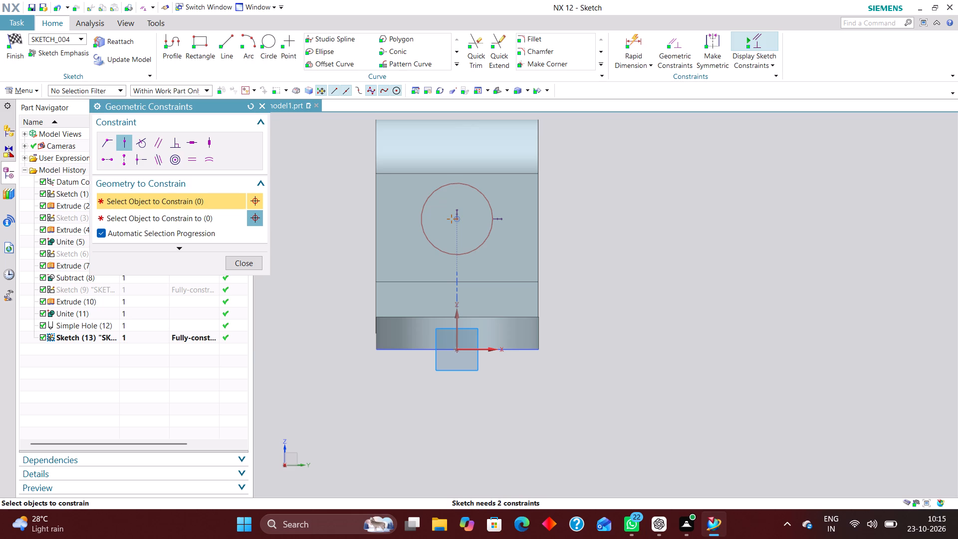
left_click(266, 106)
Add a radial dimension to the circle and set its radius to 13 mm.
left_click(644, 41)
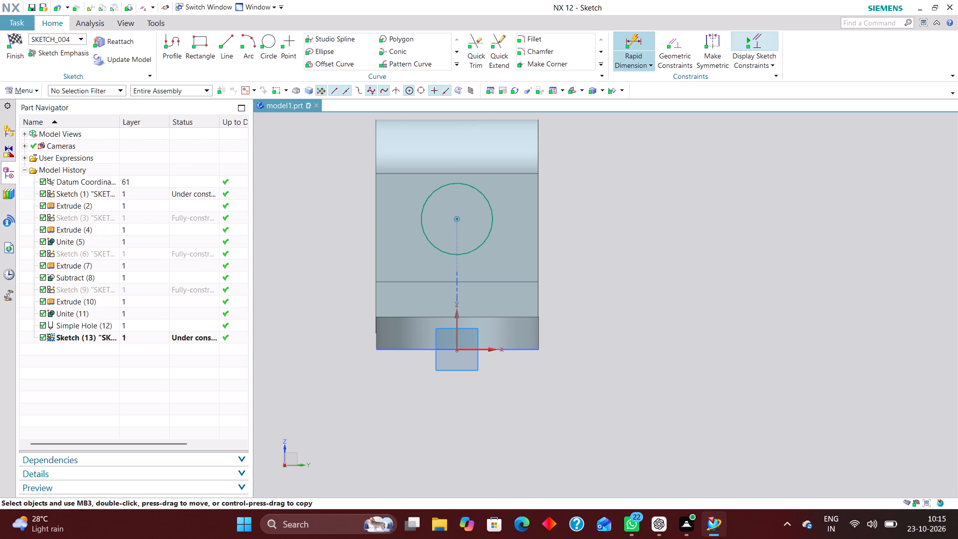
left_click(241, 244)
left_click(227, 333)
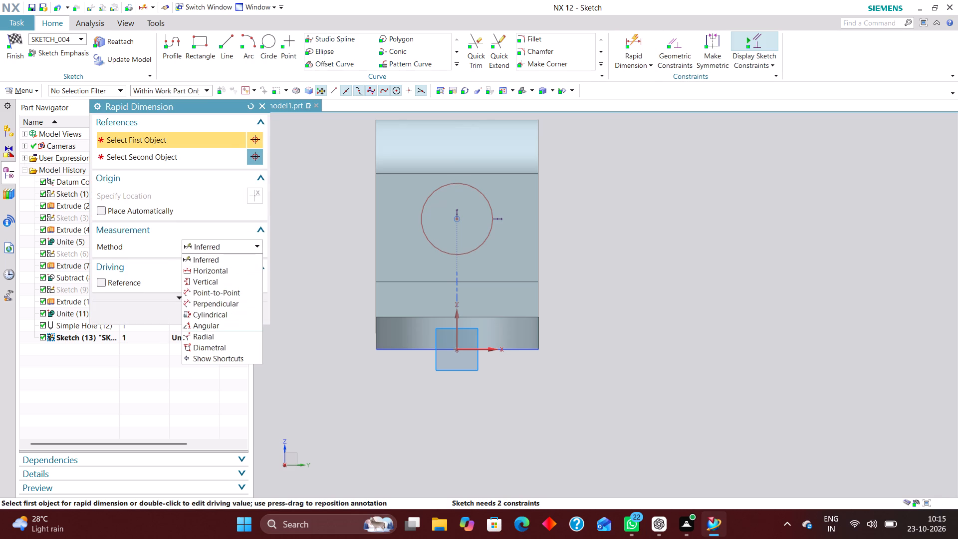
left_click(484, 192)
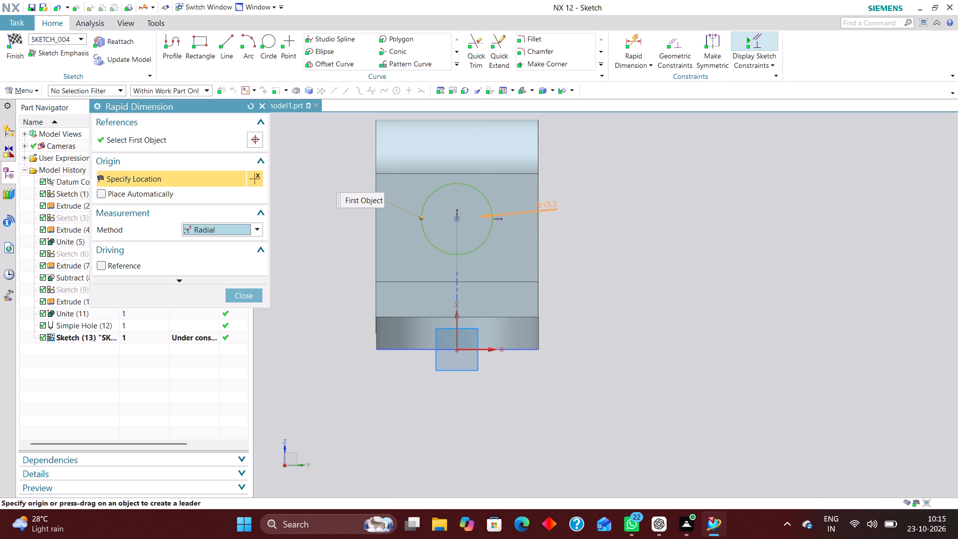
left_click(573, 197)
type("13")
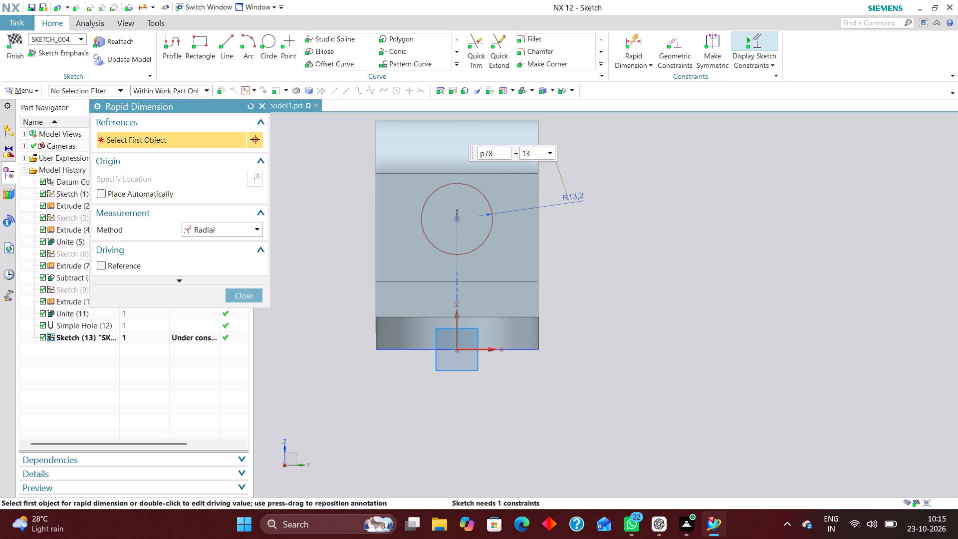
key("Return")
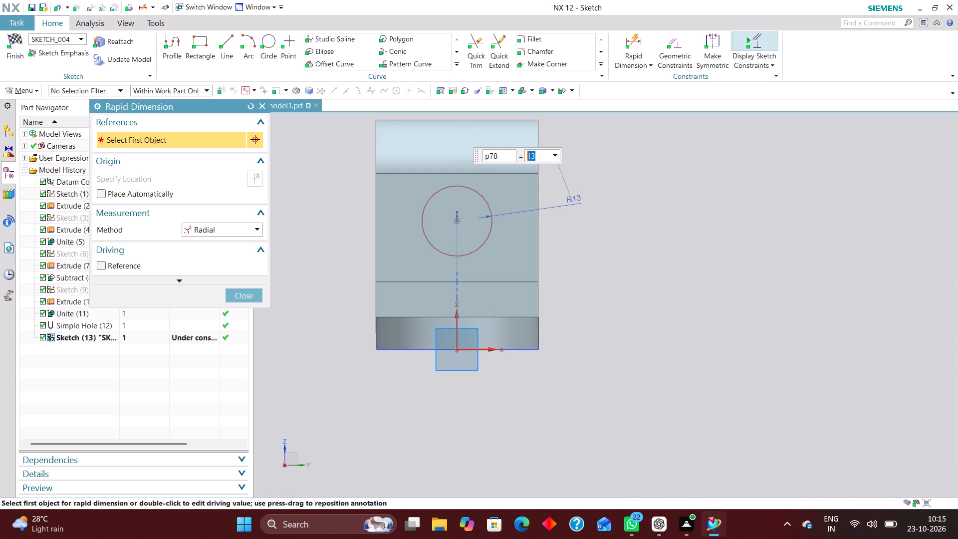
Add an inferred dimension from the sketch's horizontal axis to the circle's centre and set the distance to 12+13 mm.
left_click(254, 228)
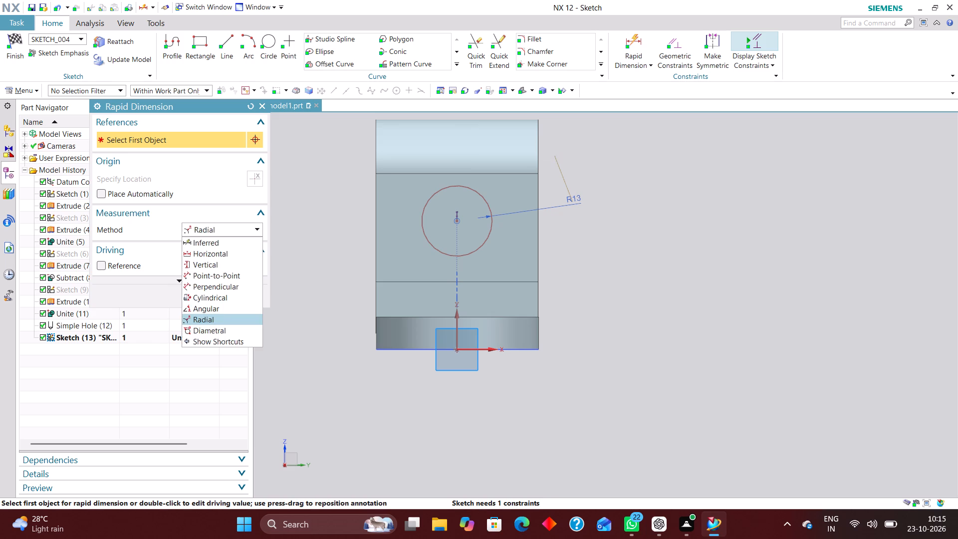
left_click(226, 238)
left_click(222, 244)
left_click(239, 246)
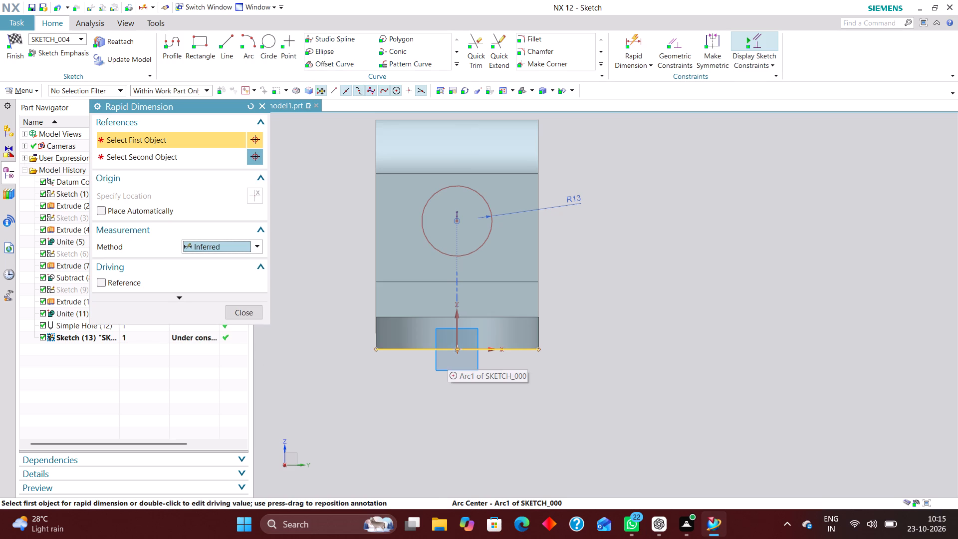
scroll(477, 349, "up", 5)
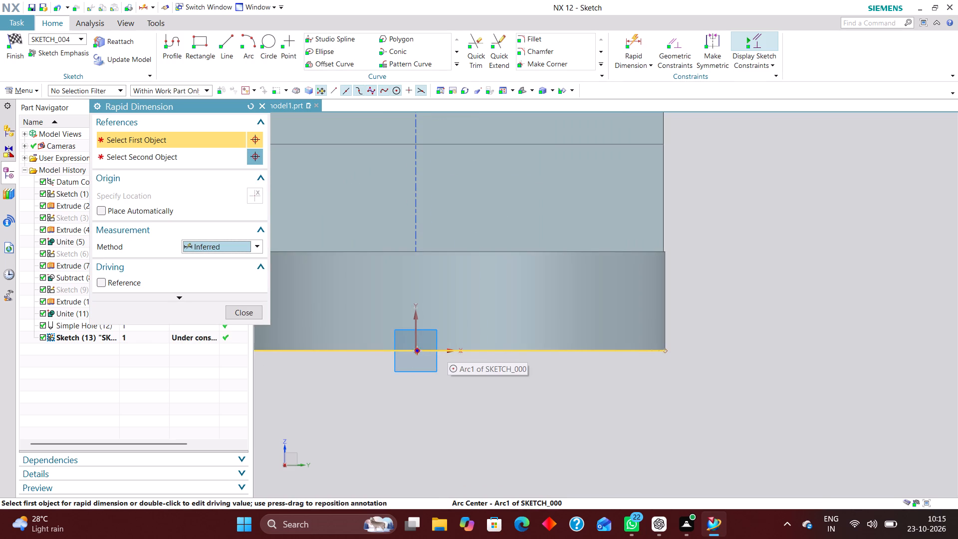
right_click(430, 351)
left_click(499, 151)
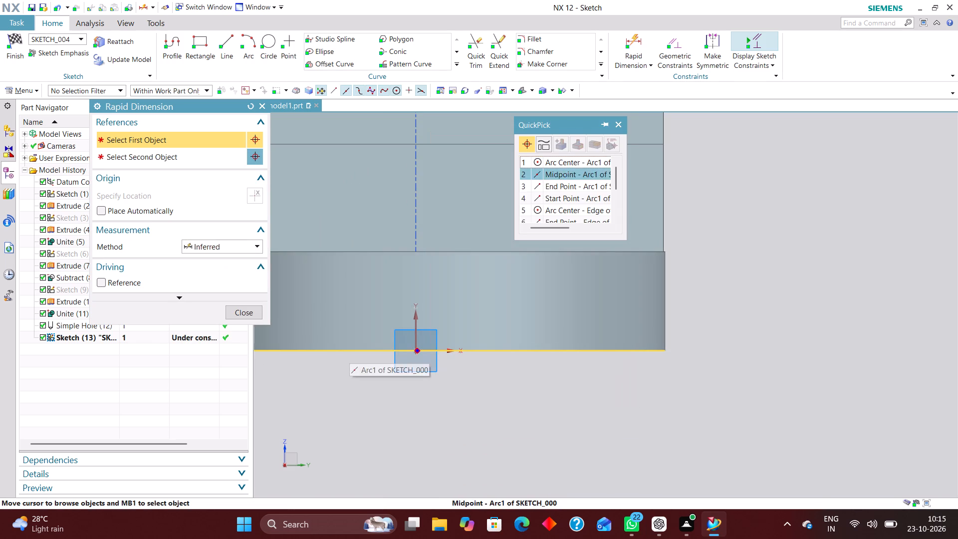
scroll(545, 213, "down", 3)
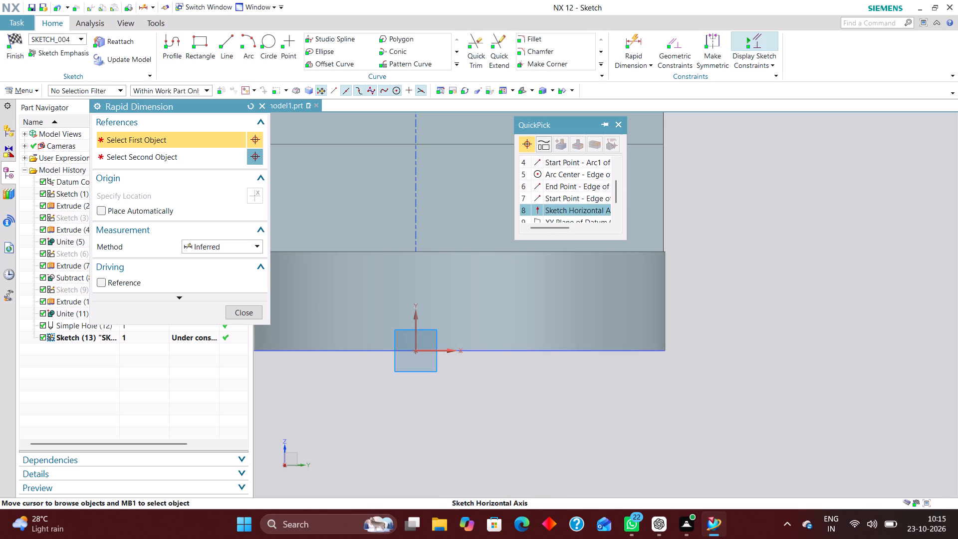
left_click(542, 209)
scroll(481, 333, "down", 4)
left_click(455, 183)
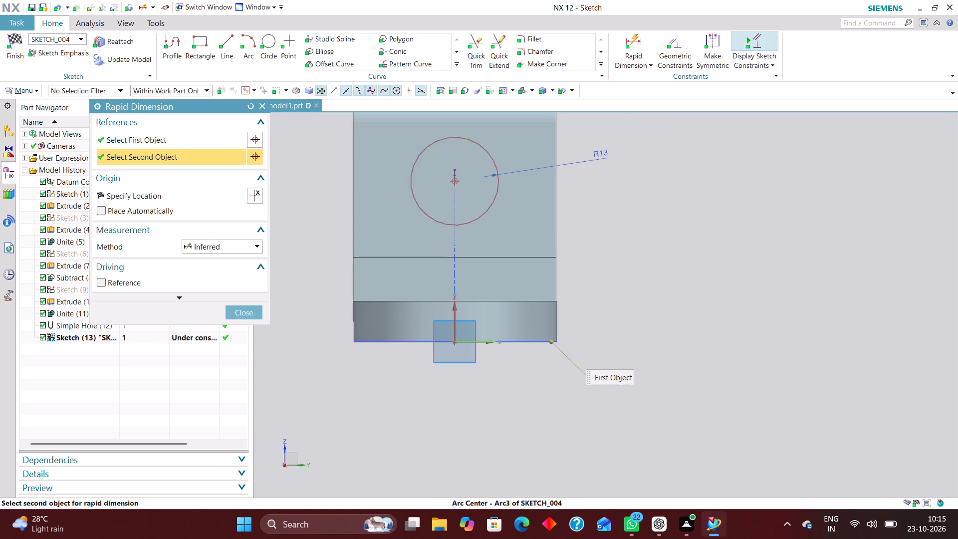
left_click(651, 252)
type("12")
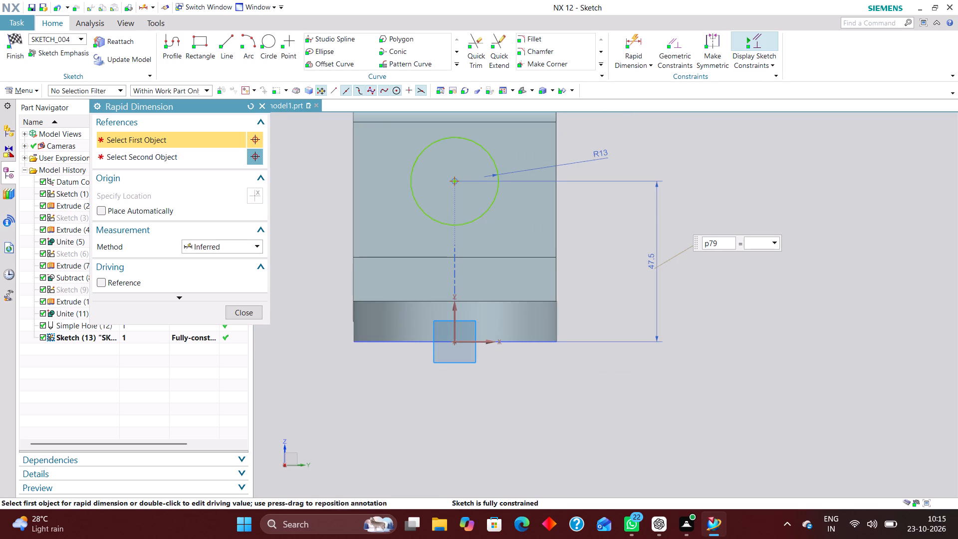
type("+13")
key("Return")
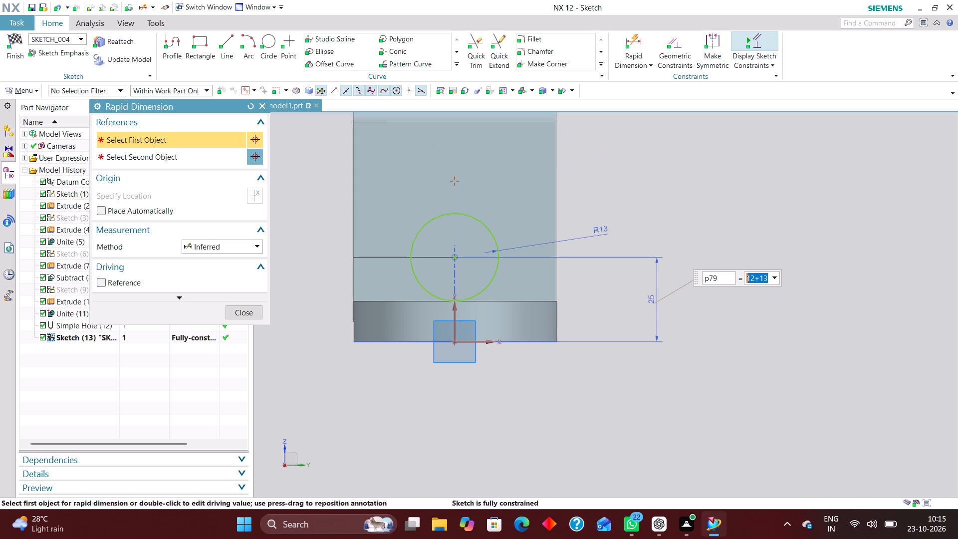
scroll(463, 294, "up", 3)
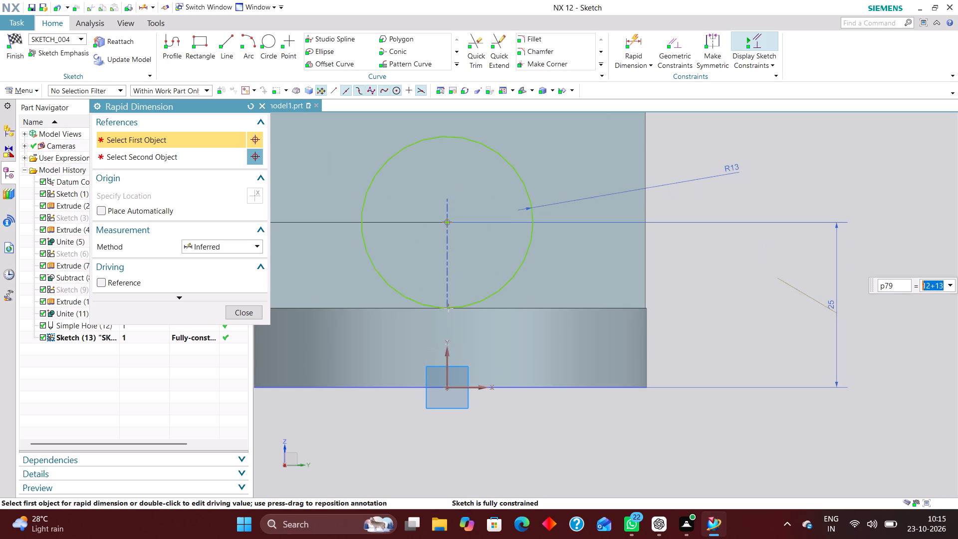
scroll(471, 296, "down", 4)
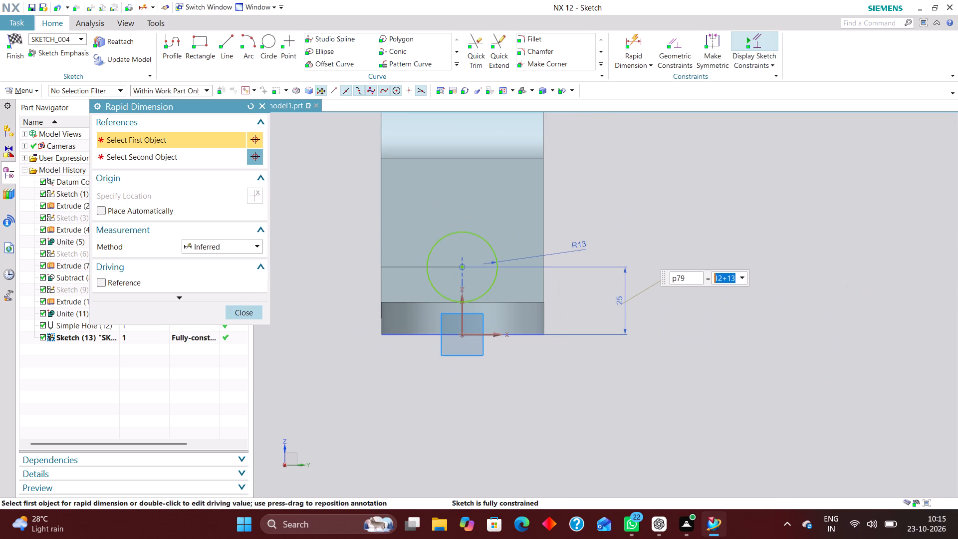
left_click(253, 315)
Finish the circle sketch and return to the 3D model.
scroll(486, 305, "up", 4)
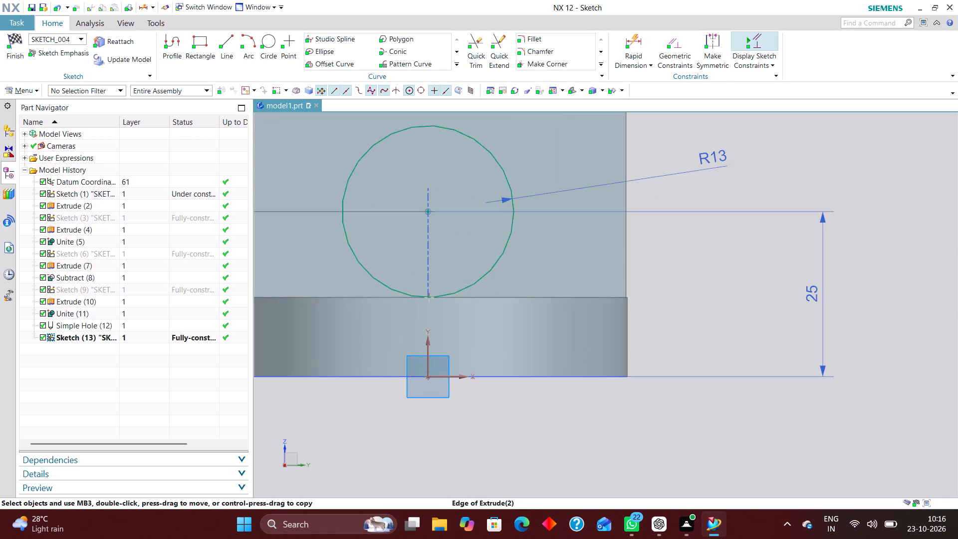
scroll(483, 320, "down", 1)
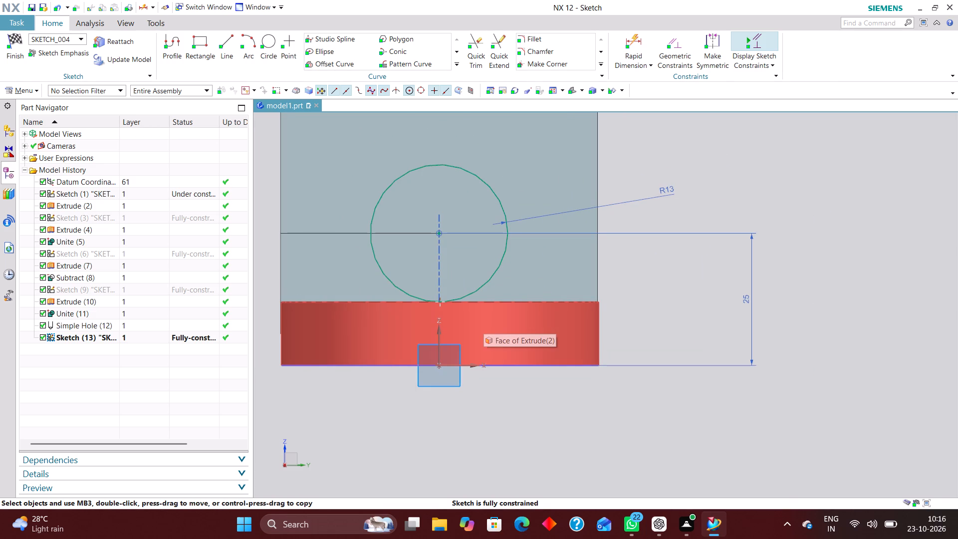
left_click(224, 42)
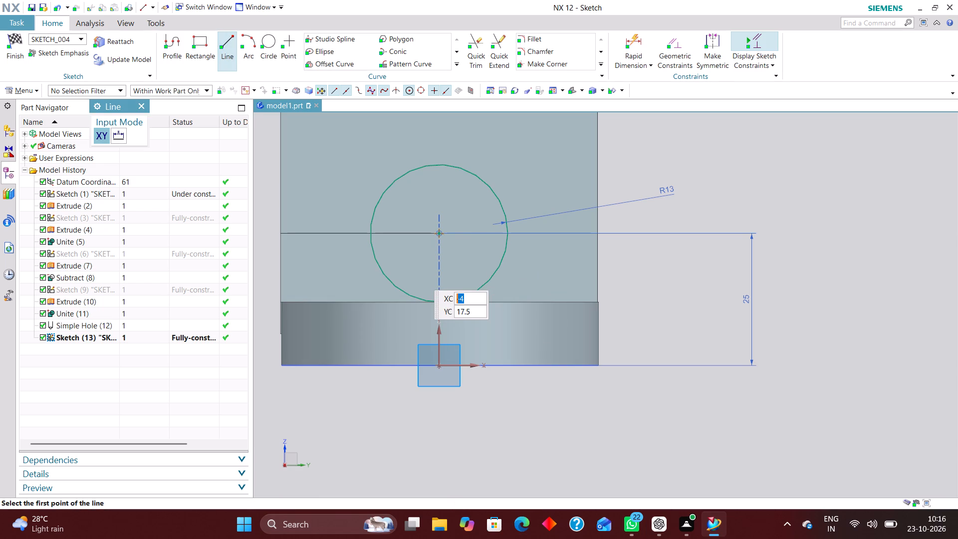
left_click(14, 37)
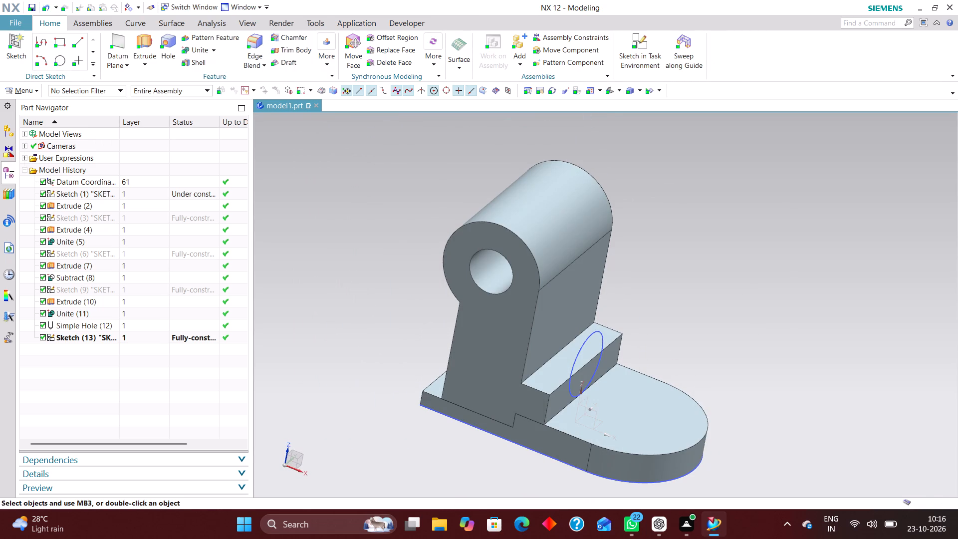
Examine the joint where the lug and block meet the base plate, and check the base sketch's parameters.
scroll(529, 450, "up", 2)
scroll(507, 414, "up", 7)
scroll(481, 303, "down", 5)
scroll(509, 354, "up", 3)
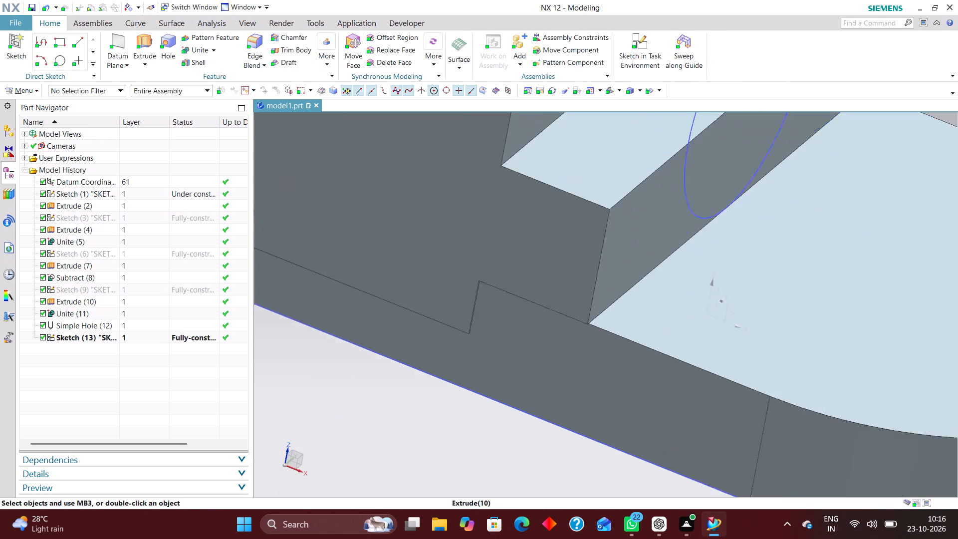
scroll(509, 354, "up", 2)
middle_click_drag(468, 399, 474, 382)
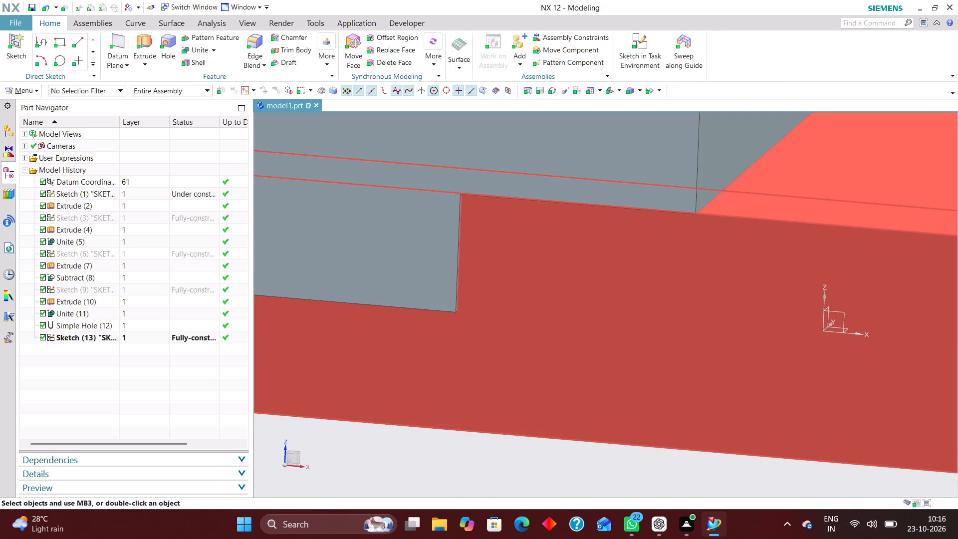
left_click(112, 196)
right_click(112, 196)
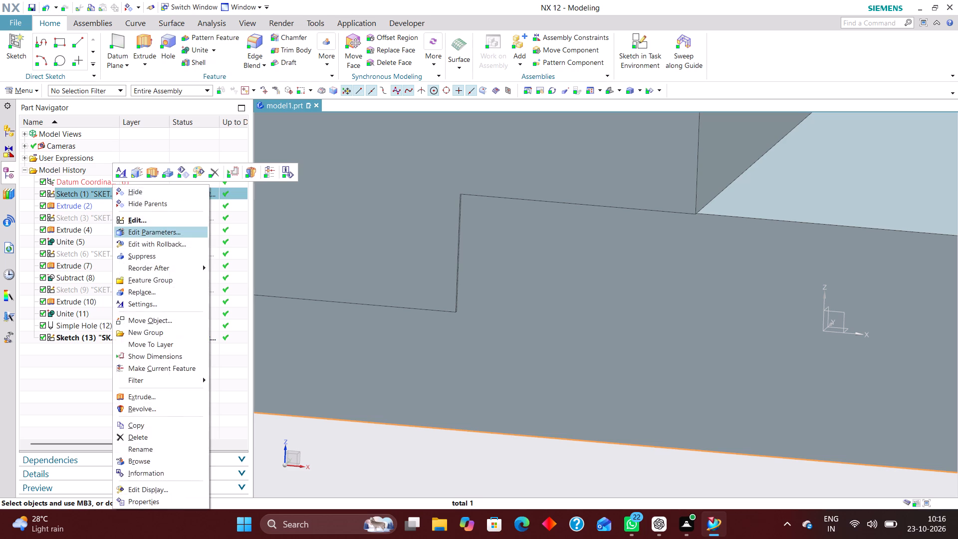
left_click(176, 235)
left_click(240, 307)
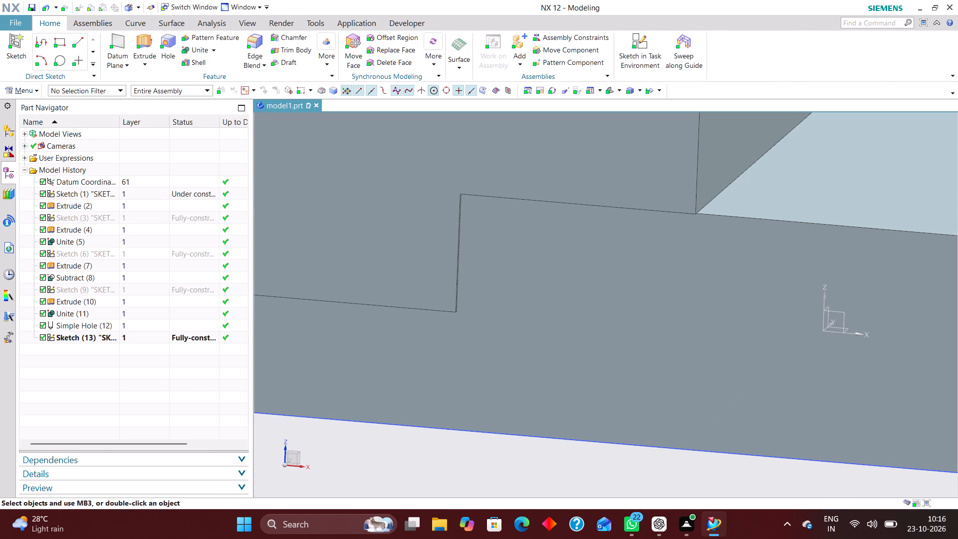
Open the base plate's extrusion with rollback to review its section and limits, and cancel without changes.
left_click(111, 210)
right_click(111, 210)
left_click(175, 259)
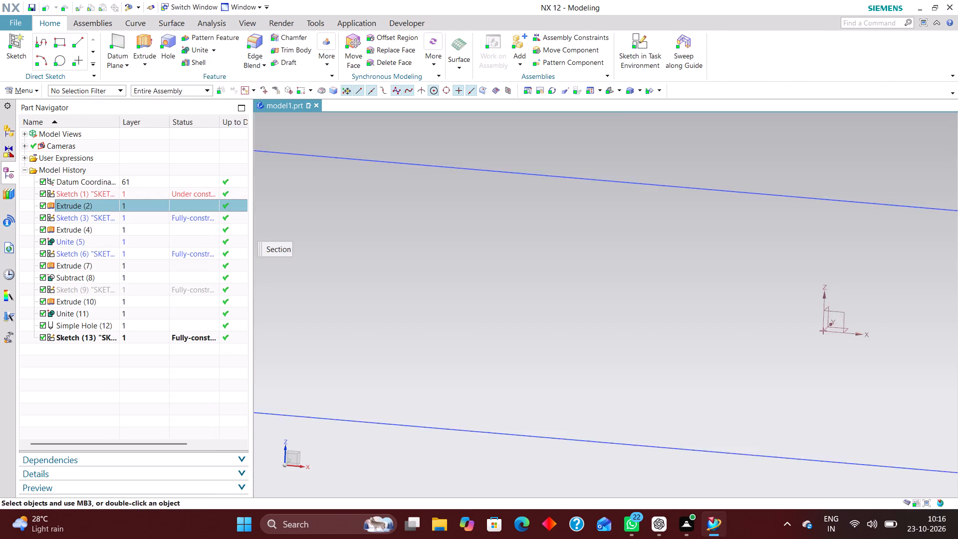
scroll(425, 283, "down", 5)
middle_click_drag(436, 286, 449, 331)
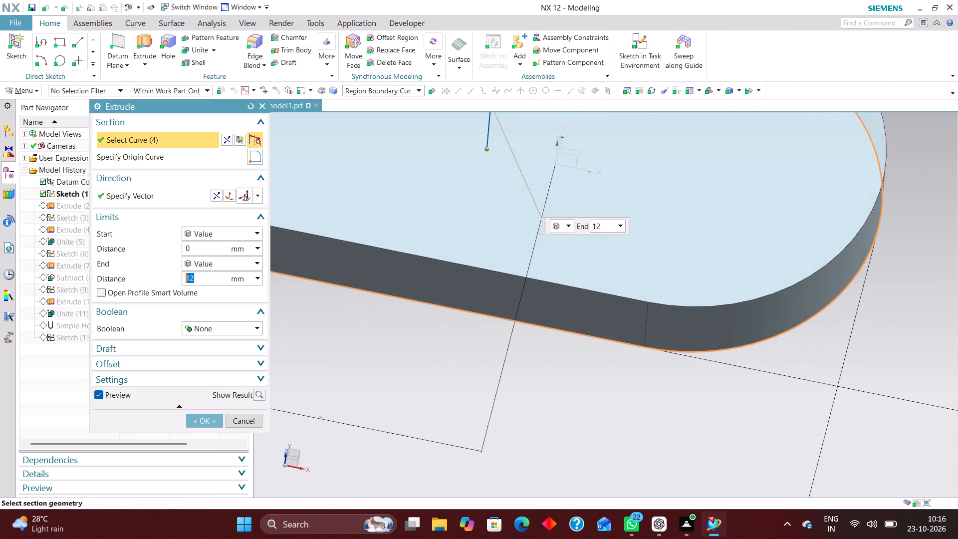
right_click_drag(603, 418, 518, 401)
scroll(513, 361, "down", 4)
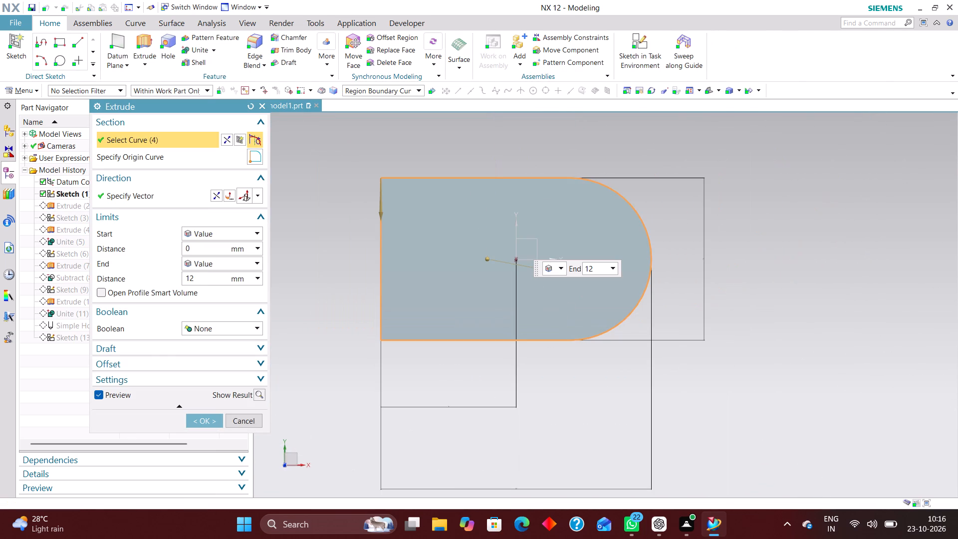
left_click(255, 418)
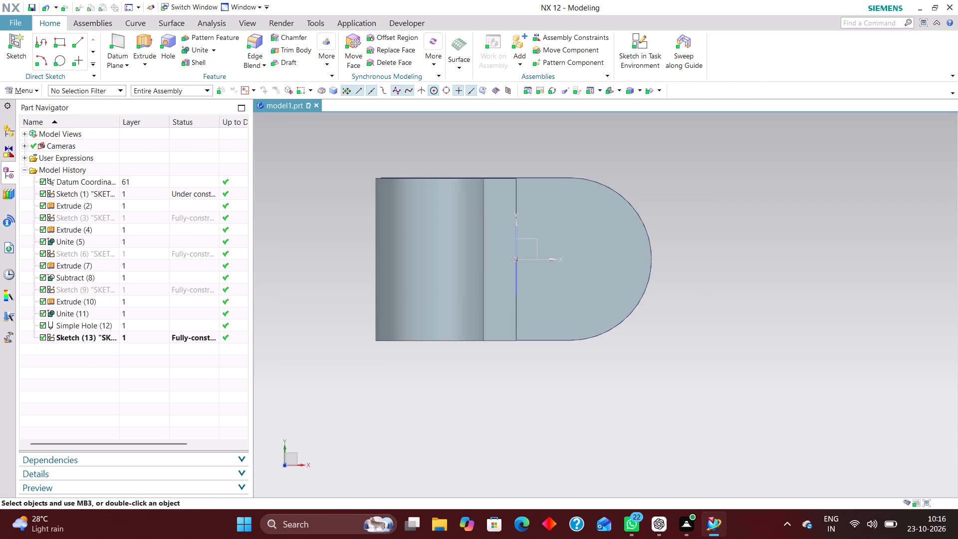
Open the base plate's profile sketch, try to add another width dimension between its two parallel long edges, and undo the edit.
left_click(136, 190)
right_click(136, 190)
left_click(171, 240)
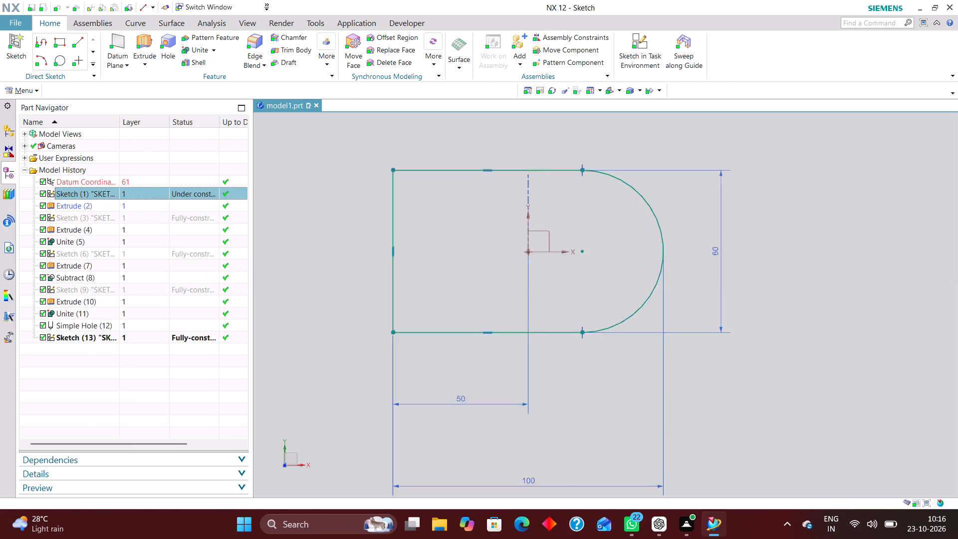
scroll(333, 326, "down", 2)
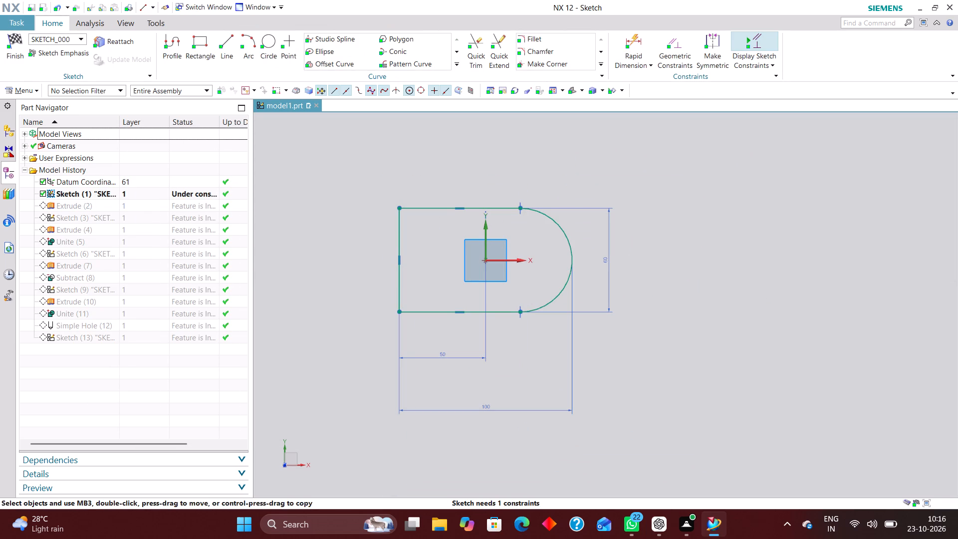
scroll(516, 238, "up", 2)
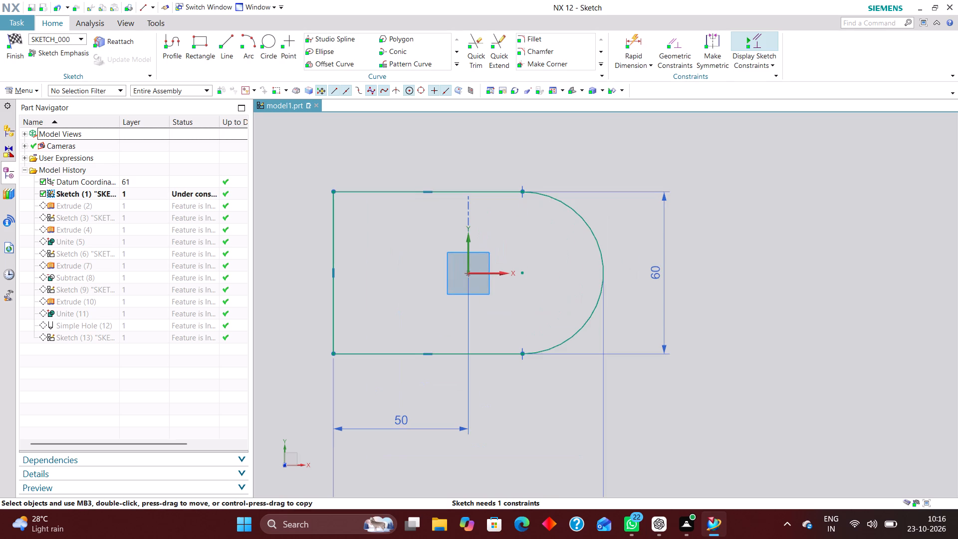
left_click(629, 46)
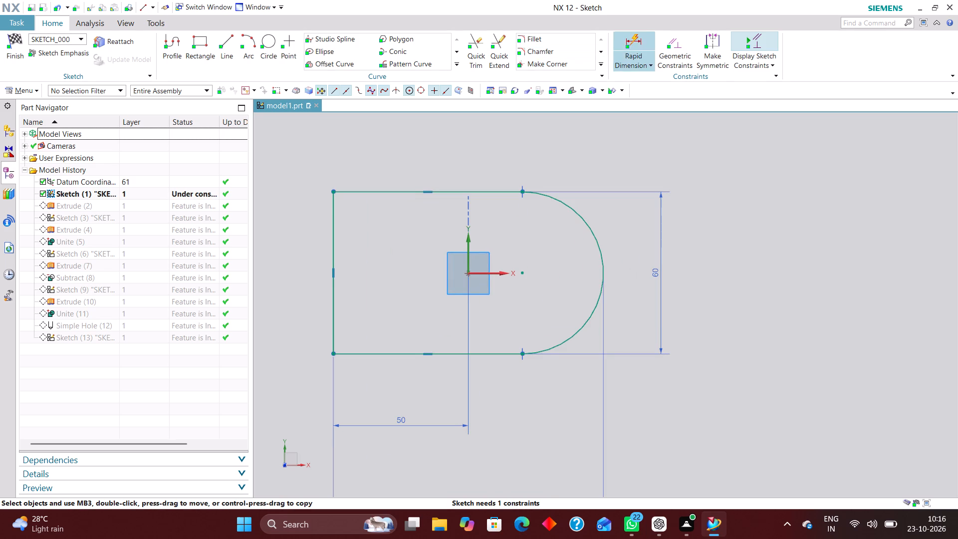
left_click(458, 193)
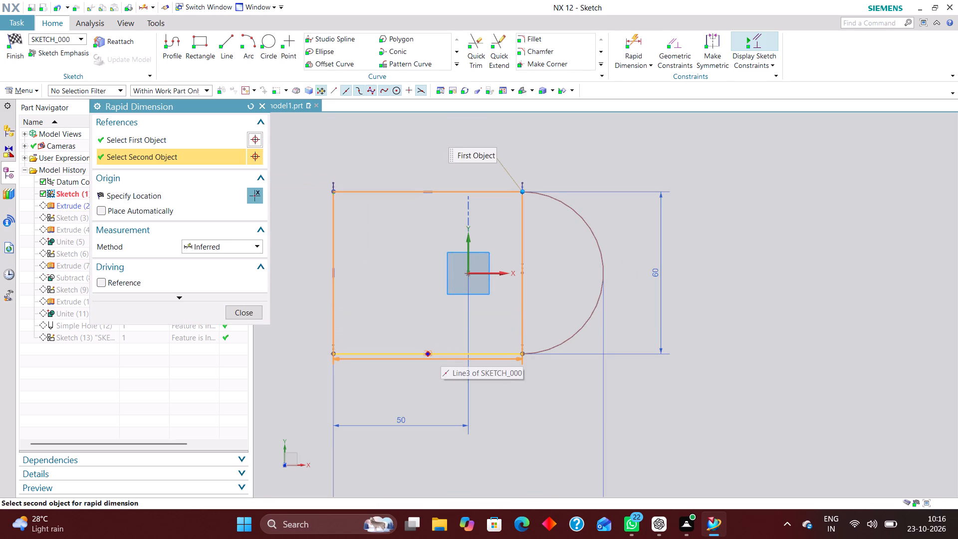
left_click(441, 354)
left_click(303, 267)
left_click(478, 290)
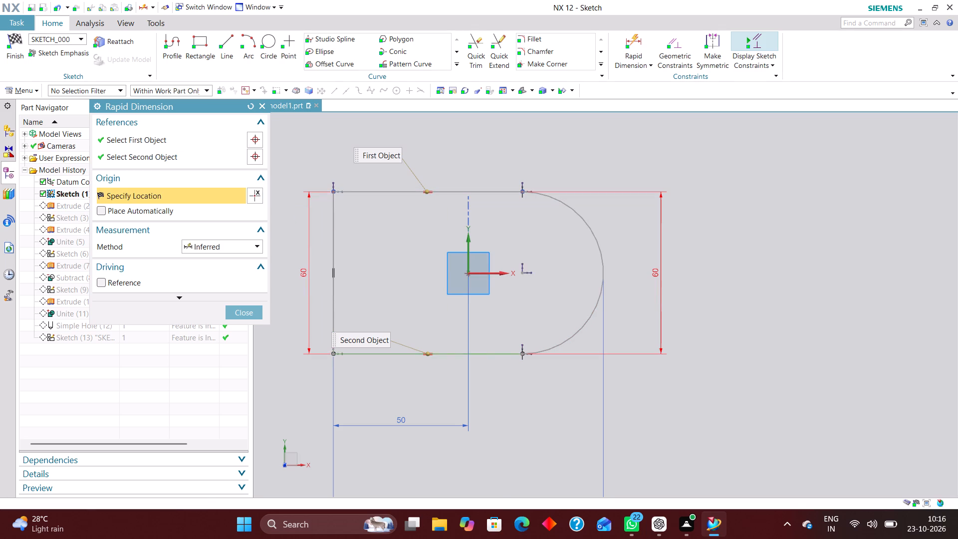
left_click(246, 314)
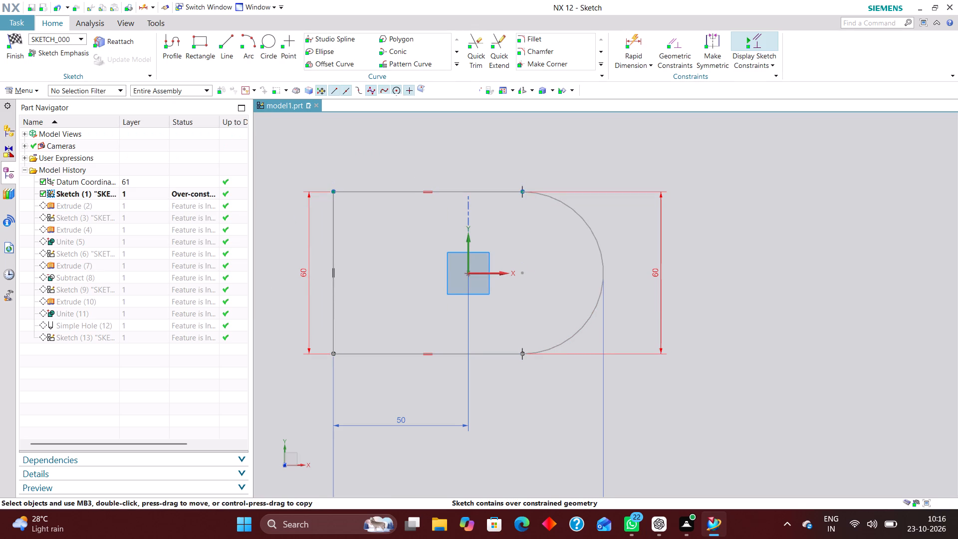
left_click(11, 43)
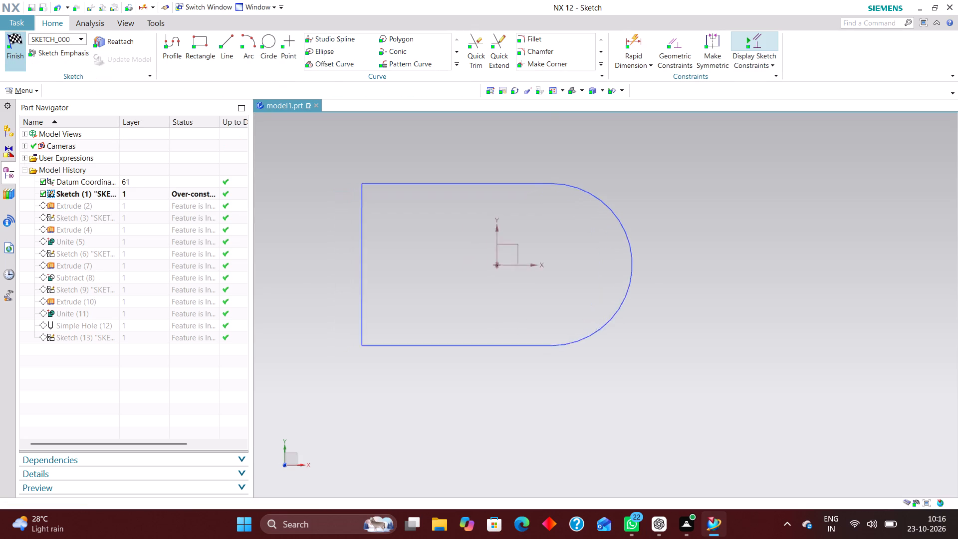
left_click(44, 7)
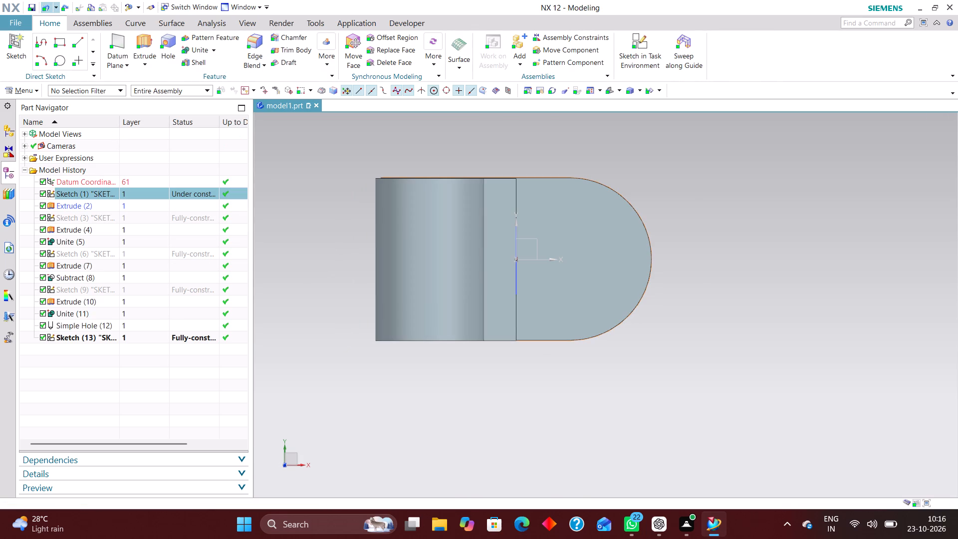
Open the lug's extrusion with rollback and examine how its side face lines up with the base plate's side.
scroll(498, 390, "up", 1)
middle_click_drag(498, 390, 505, 352)
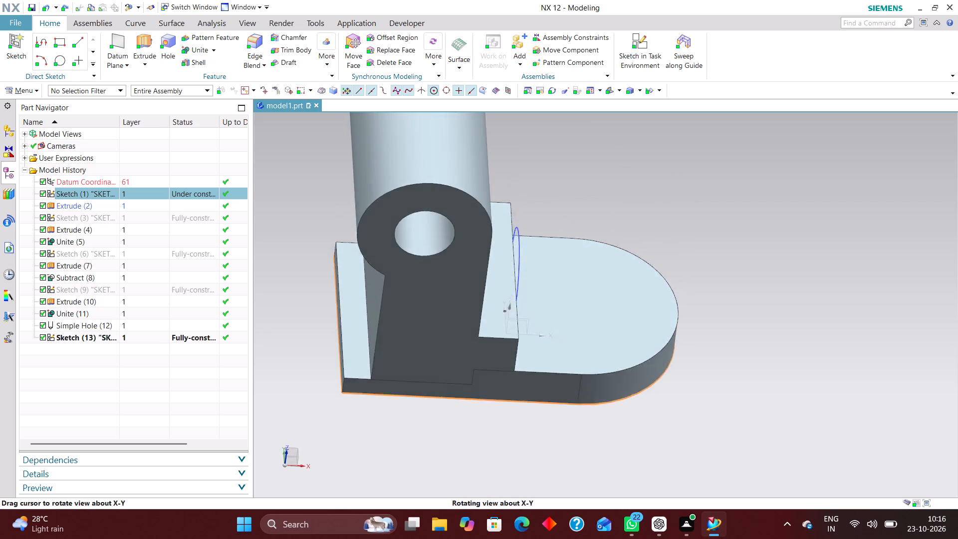
middle_click_drag(505, 352, 514, 342)
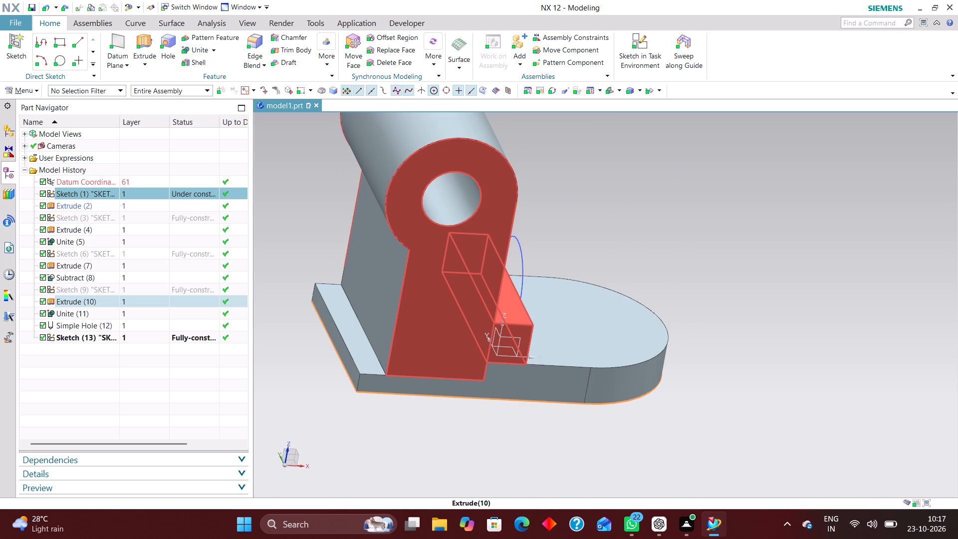
left_click(100, 229)
right_click(100, 229)
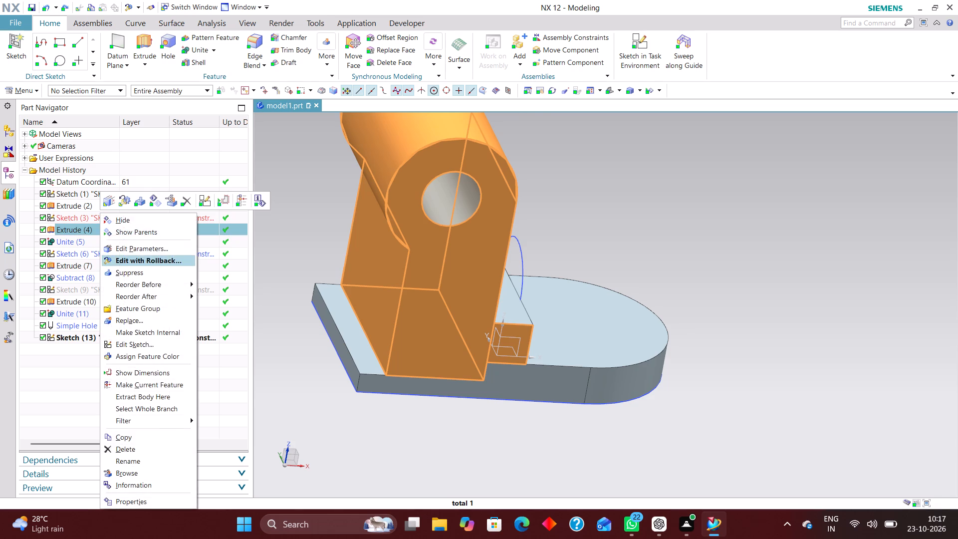
left_click(153, 260)
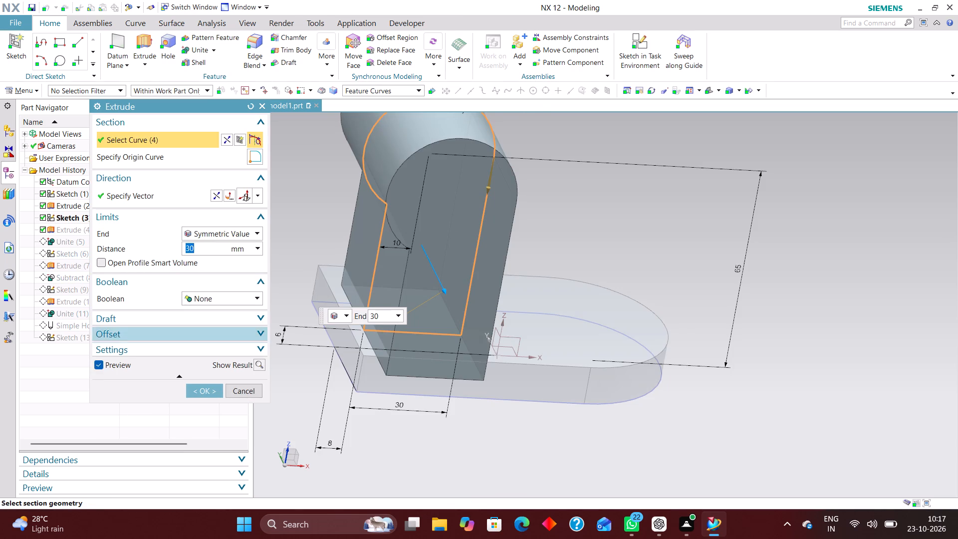
middle_click_drag(497, 449, 485, 427)
scroll(477, 363, "up", 3)
middle_click_drag(545, 436, 531, 439)
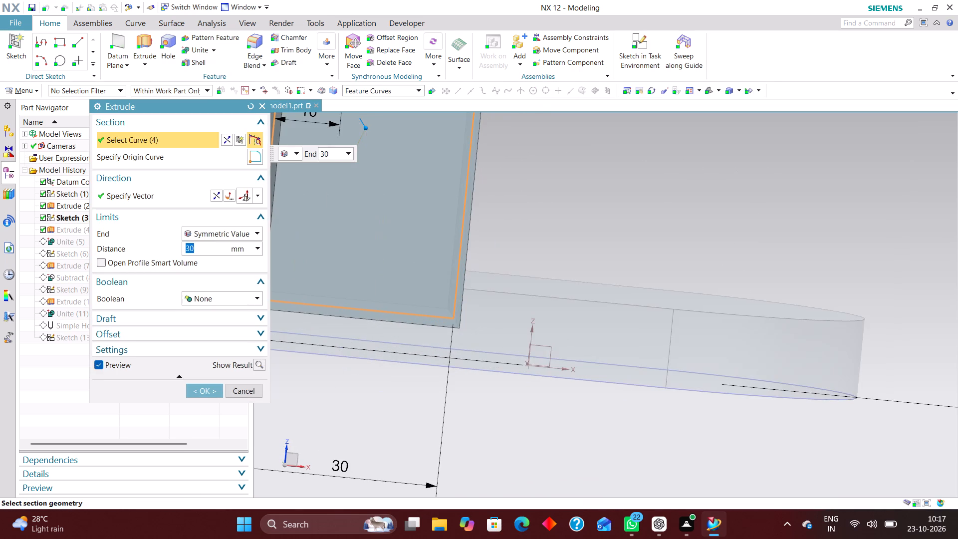
middle_click_drag(531, 439, 475, 438)
scroll(531, 439, "up", 1)
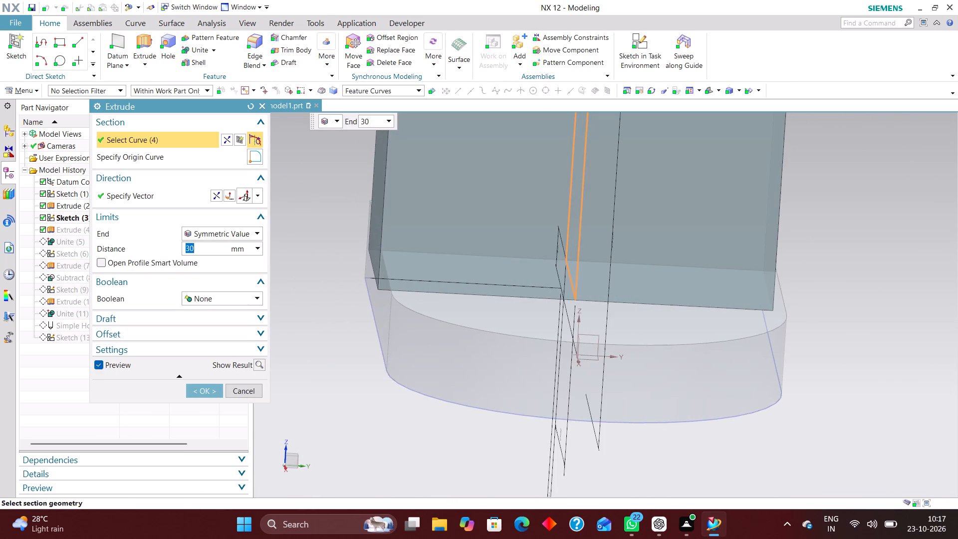
right_click_drag(572, 354, 384, 330)
scroll(389, 296, "up", 5)
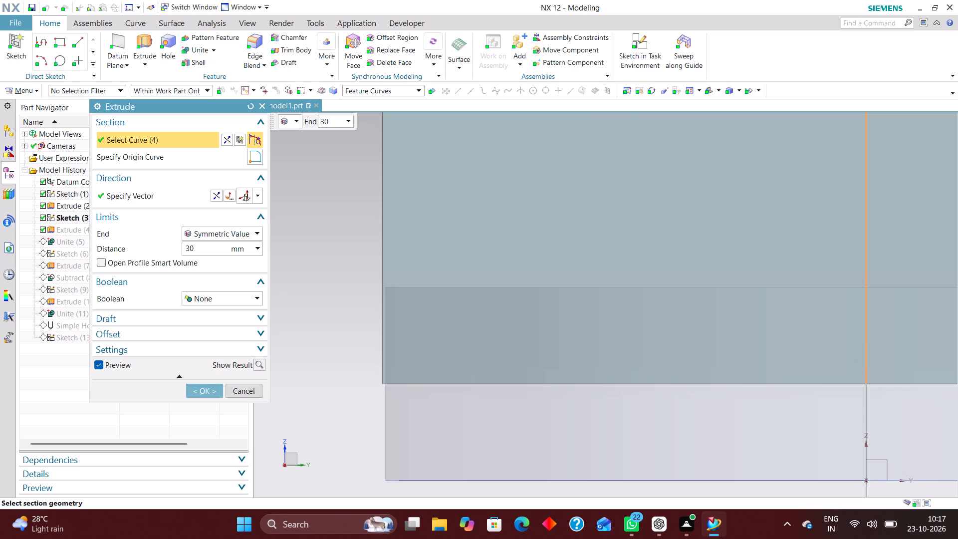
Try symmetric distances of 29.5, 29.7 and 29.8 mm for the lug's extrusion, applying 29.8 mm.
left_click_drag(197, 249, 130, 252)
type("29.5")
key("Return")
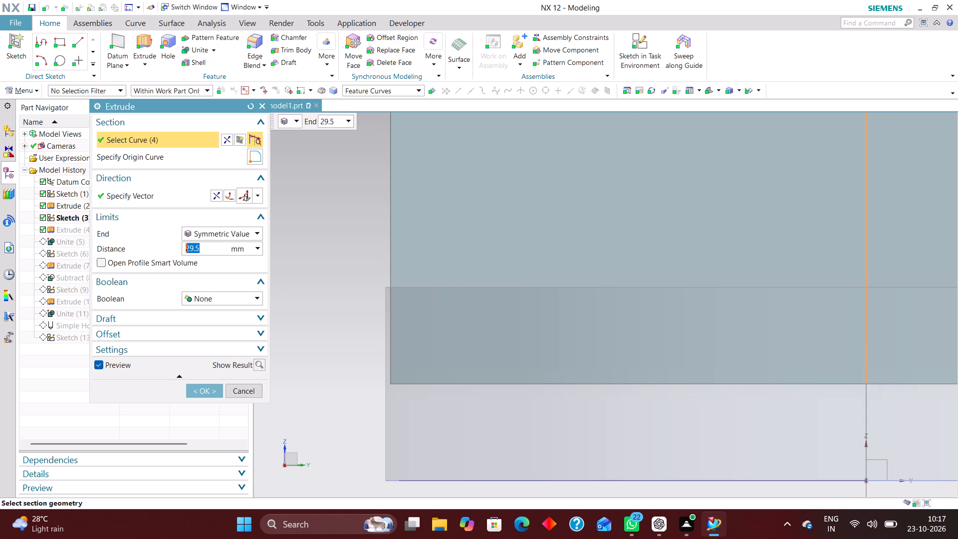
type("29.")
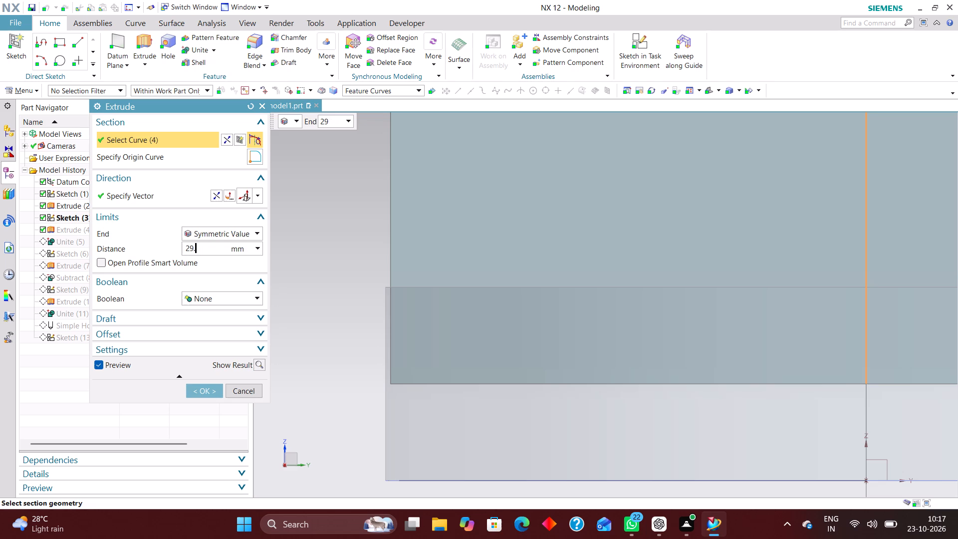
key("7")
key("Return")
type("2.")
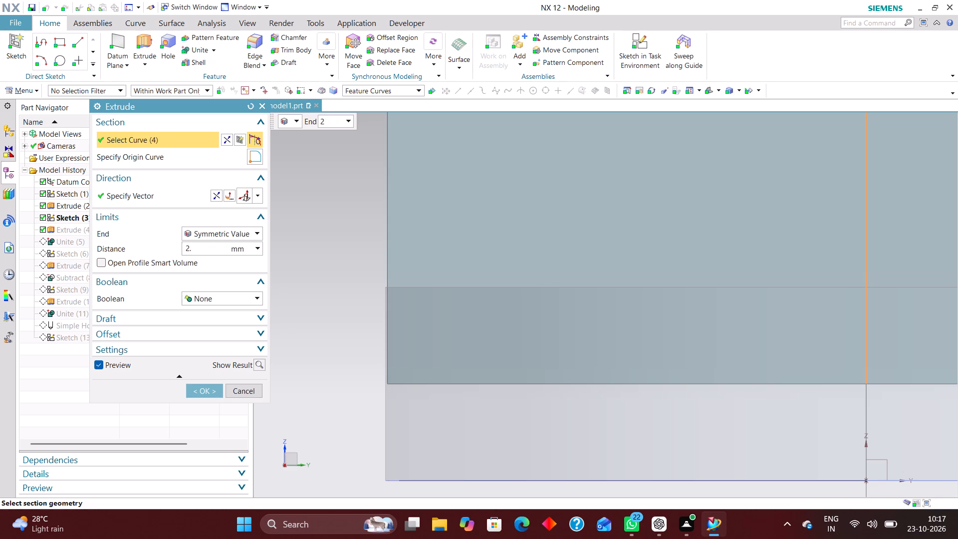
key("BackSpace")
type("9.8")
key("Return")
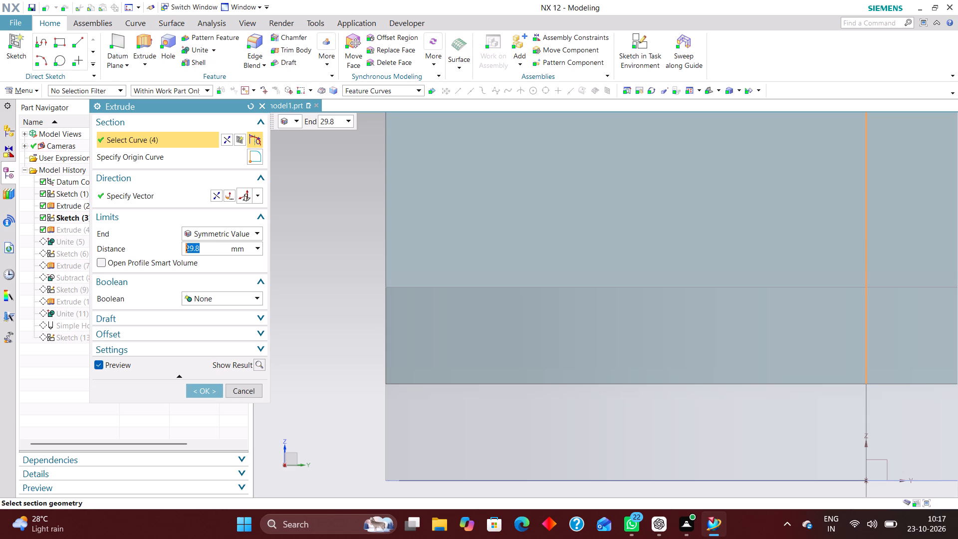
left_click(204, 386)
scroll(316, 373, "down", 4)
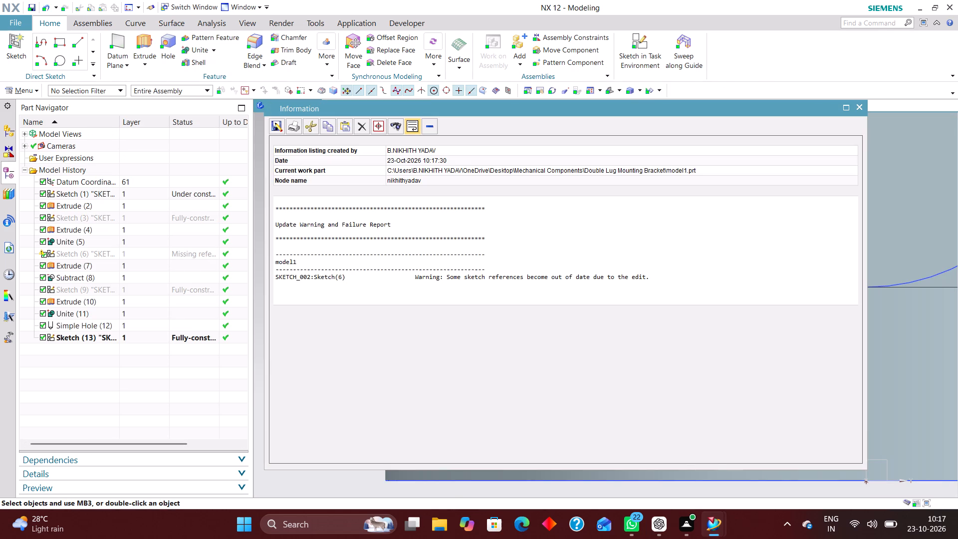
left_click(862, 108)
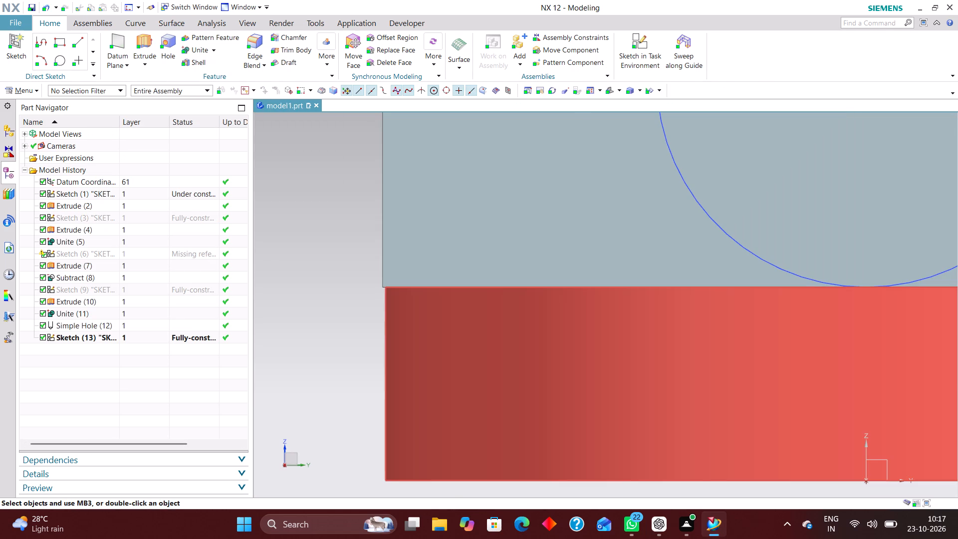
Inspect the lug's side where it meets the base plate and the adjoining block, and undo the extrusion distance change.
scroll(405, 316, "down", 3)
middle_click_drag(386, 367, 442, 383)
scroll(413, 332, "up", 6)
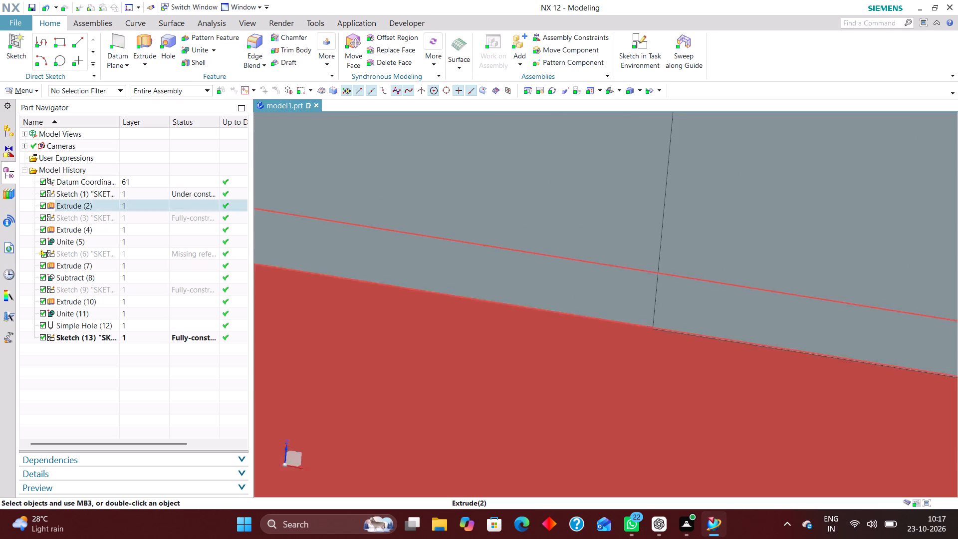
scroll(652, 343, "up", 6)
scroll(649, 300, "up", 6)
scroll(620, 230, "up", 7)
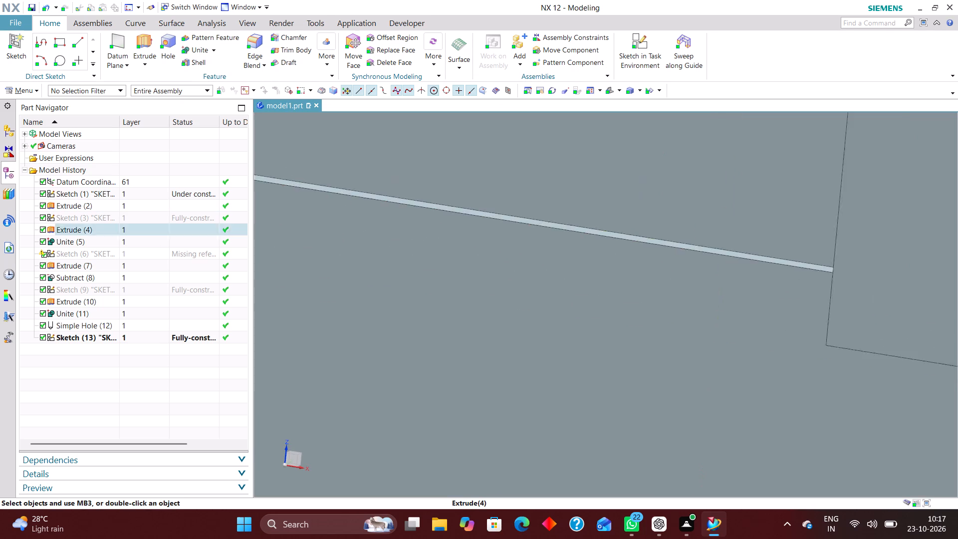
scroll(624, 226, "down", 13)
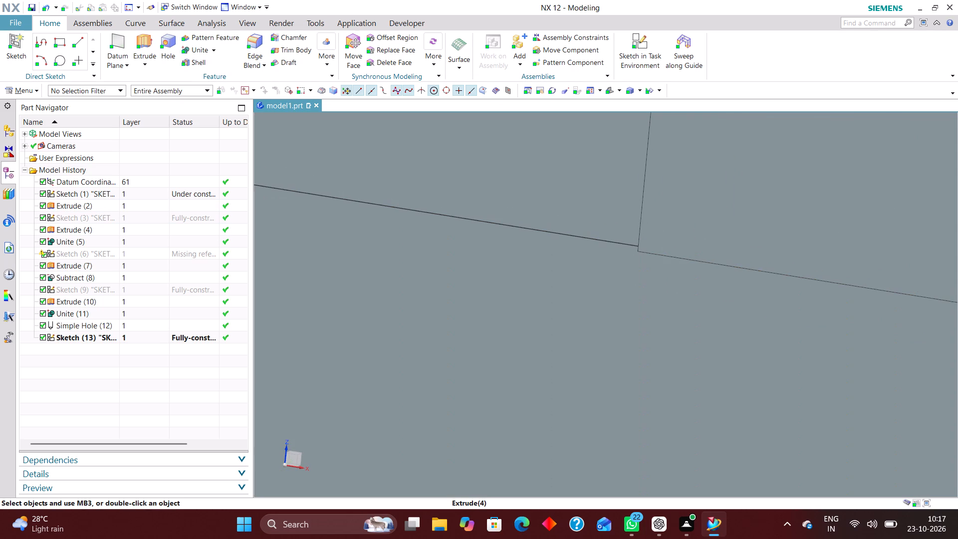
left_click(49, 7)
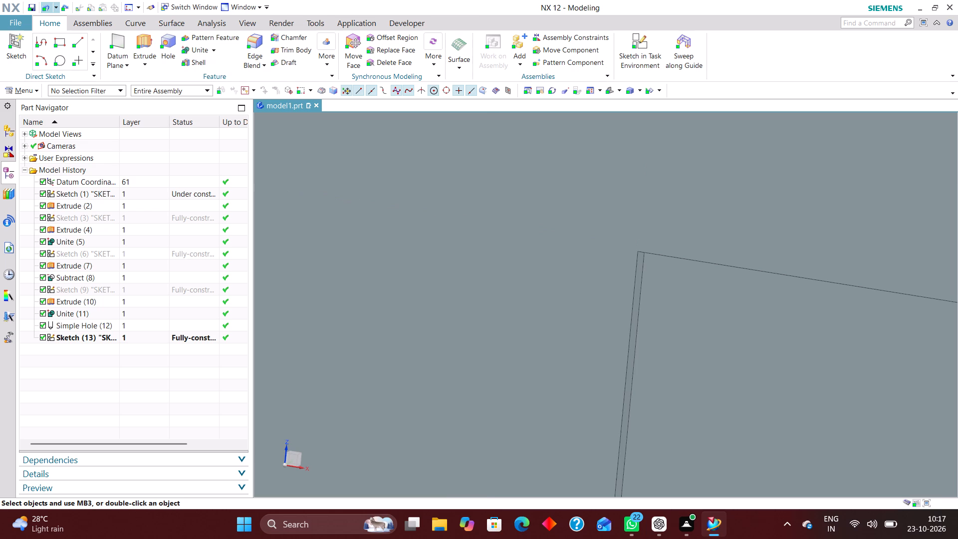
Open the lug's profile sketch, review its dimensions and position on the base plate, and finish it without changes.
scroll(435, 196, "down", 6)
scroll(525, 269, "down", 5)
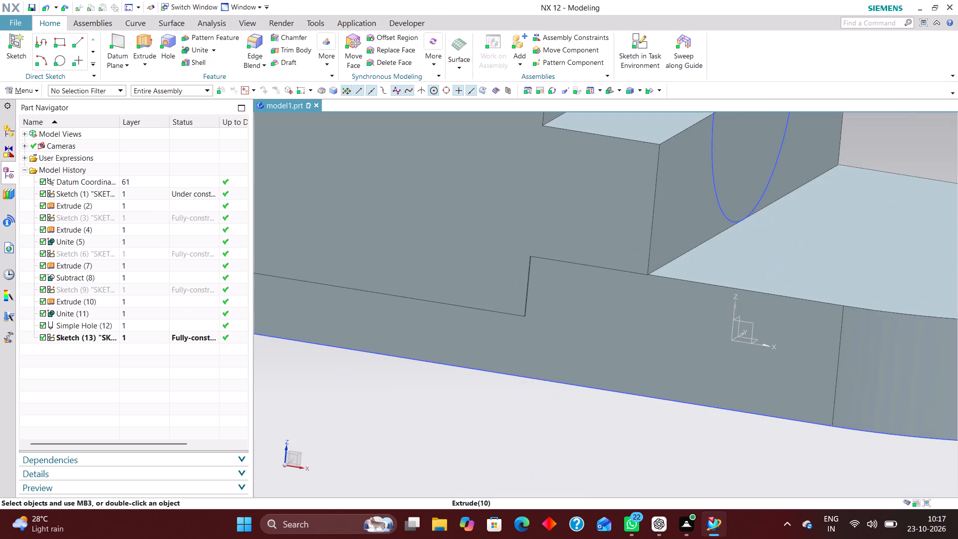
scroll(576, 405, "down", 4)
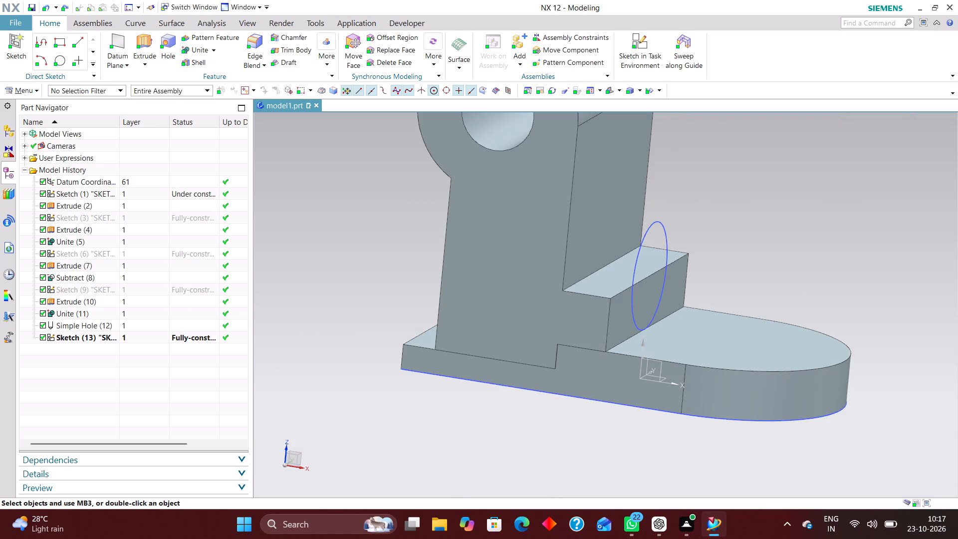
scroll(562, 338, "up", 5)
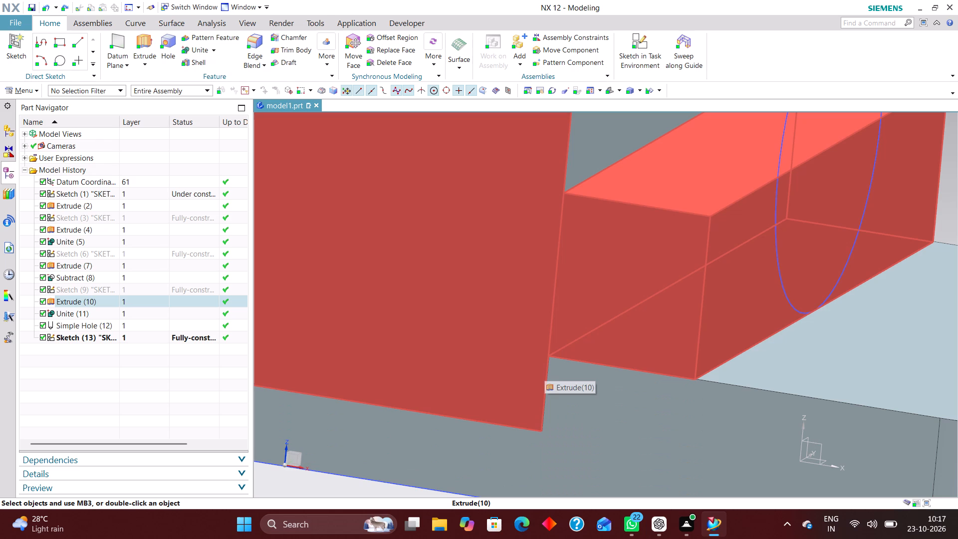
scroll(553, 467, "down", 4)
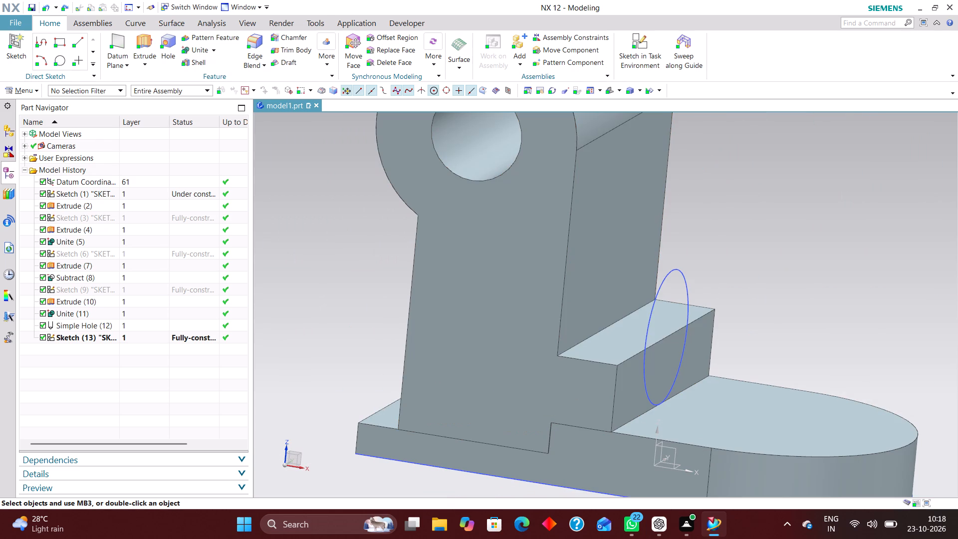
left_click(134, 216)
right_click(134, 216)
left_click(201, 243)
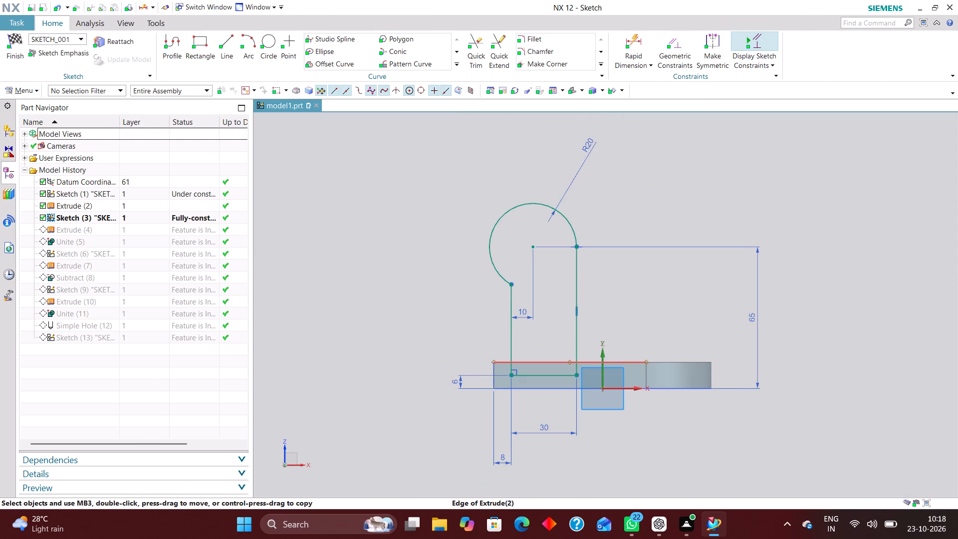
scroll(586, 362, "up", 5)
scroll(586, 362, "down", 4)
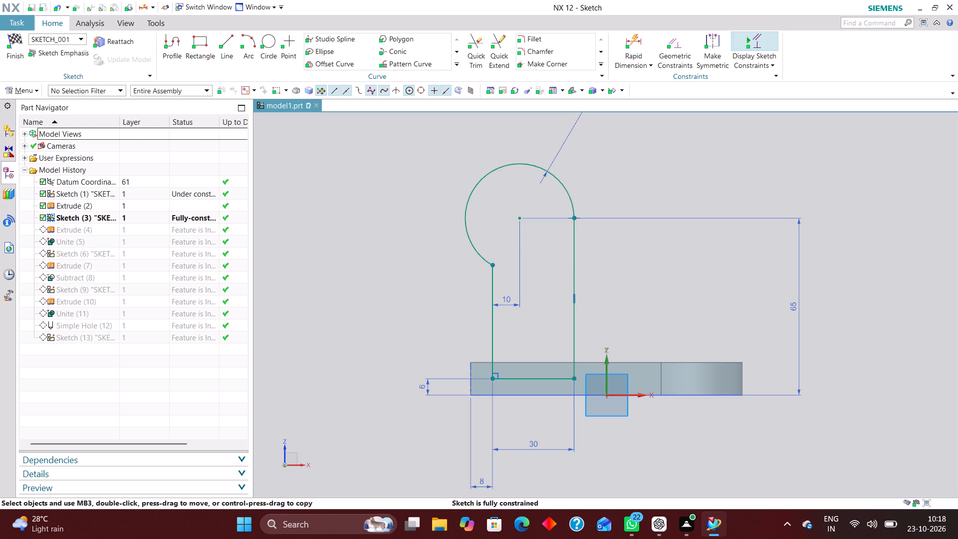
left_click(16, 38)
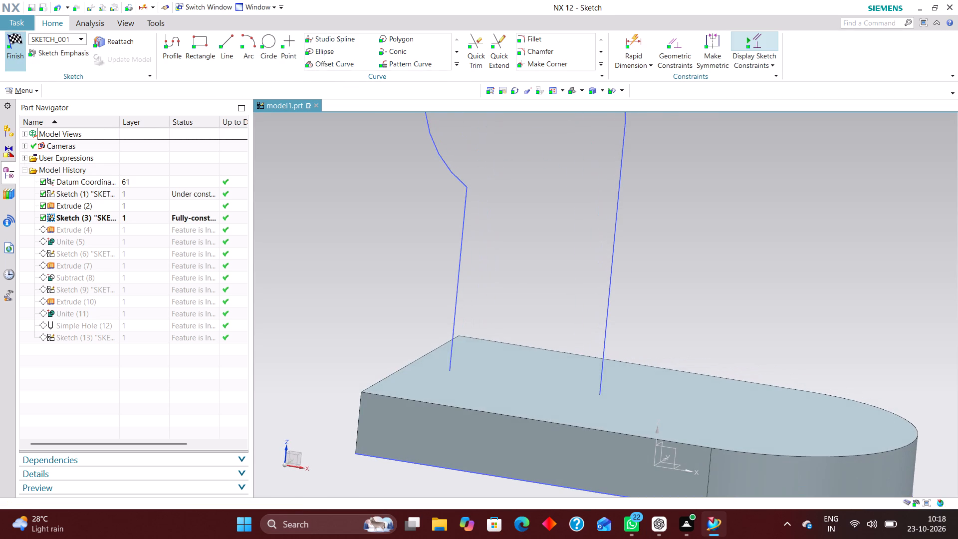
Examine the notch at the lug and base joint, and review the base plate's extrusion limits, keeping them as they are.
scroll(392, 270, "down", 1)
scroll(491, 418, "up", 6)
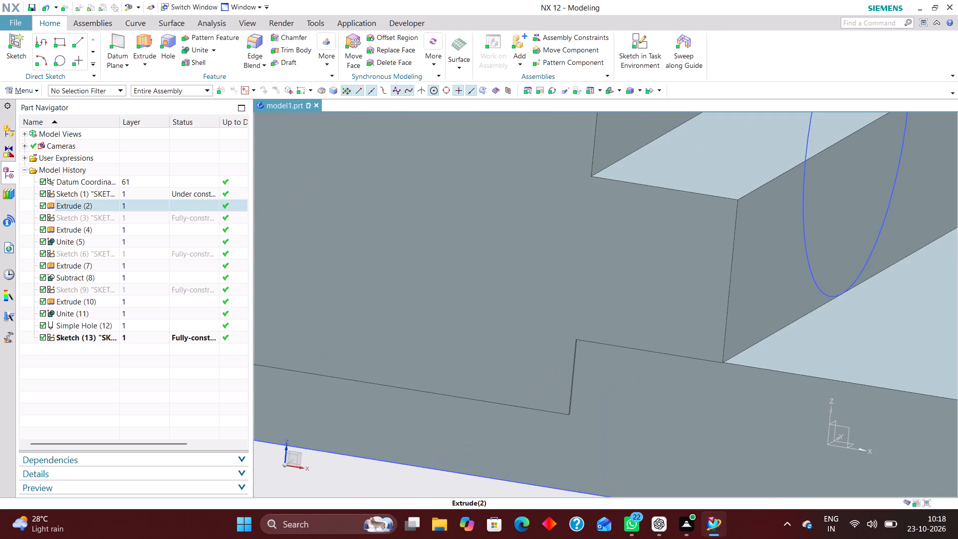
scroll(503, 367, "down", 5)
middle_click_drag(575, 396, 547, 402)
scroll(528, 377, "up", 9)
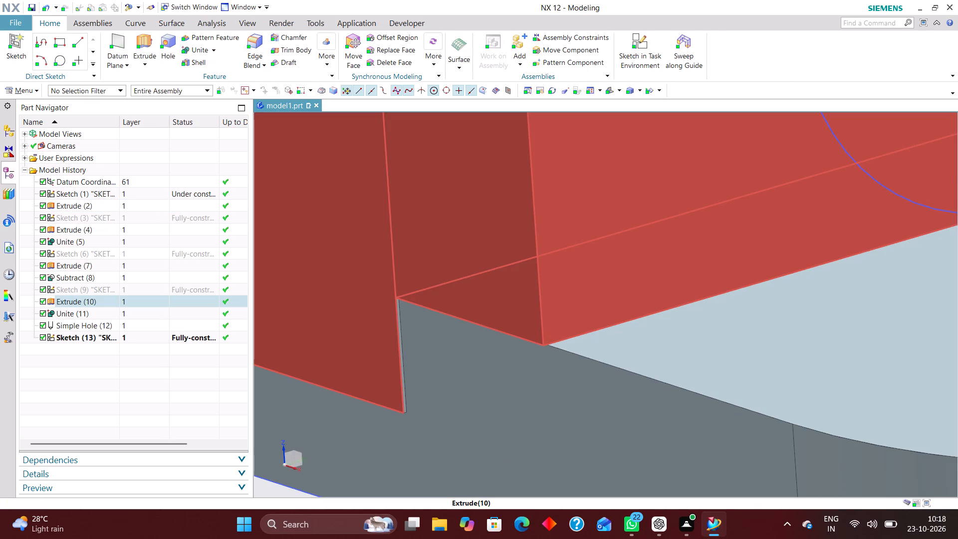
scroll(412, 228, "down", 5)
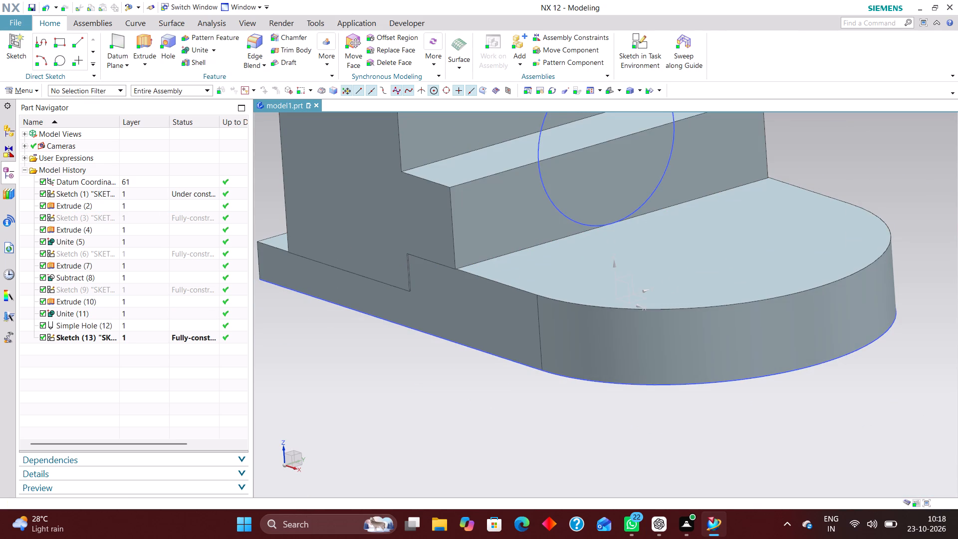
double_click(452, 311)
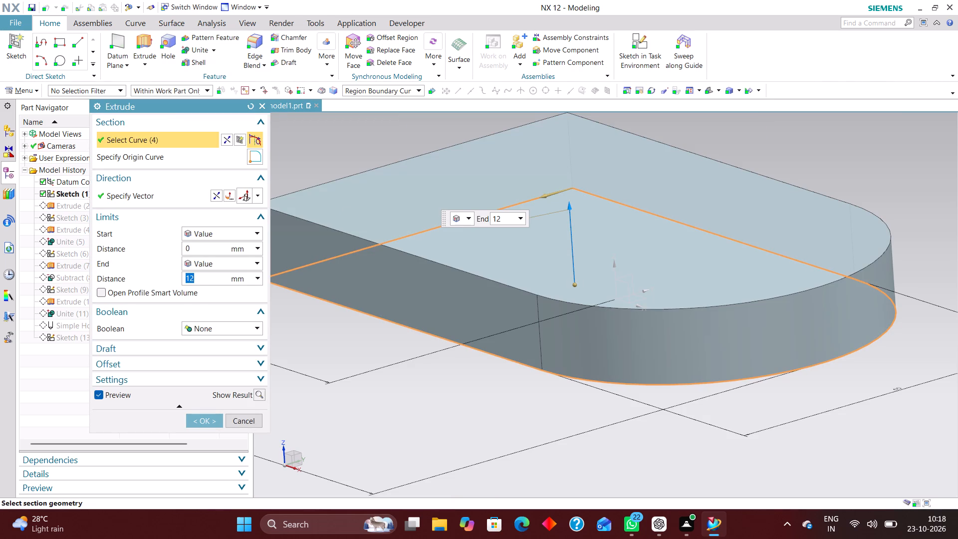
left_click(201, 421)
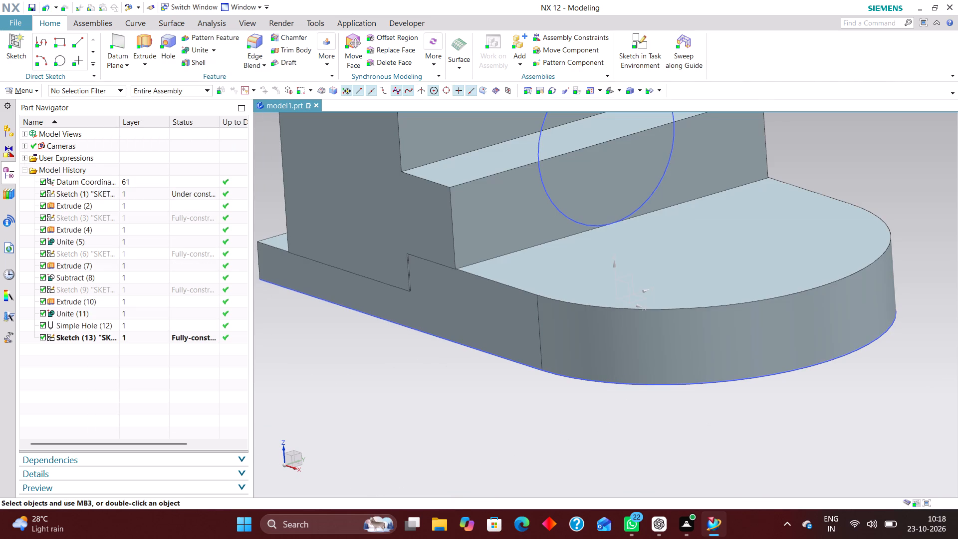
Open the base plate's profile sketch and add a rapid dimension for the length of its straight end edge.
left_click(146, 191)
right_click(146, 191)
left_click(174, 247)
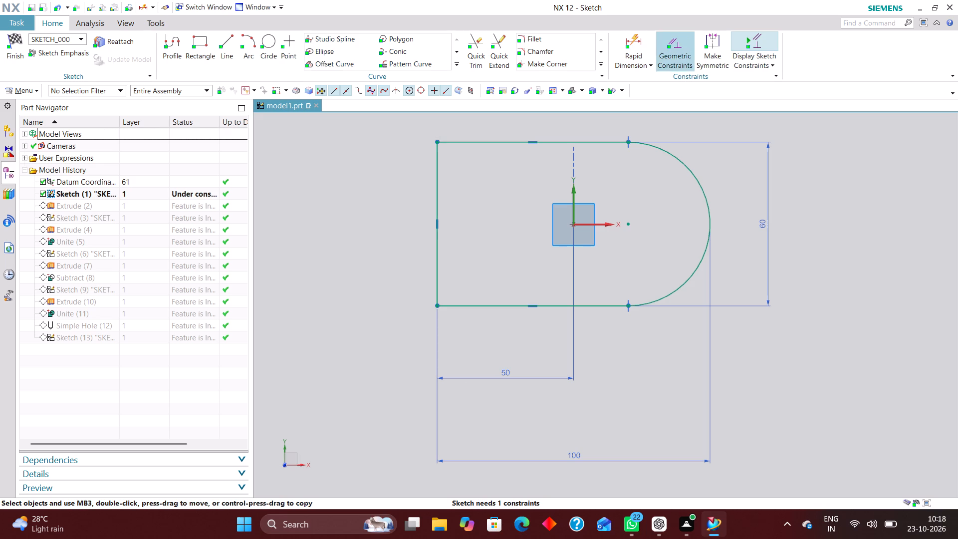
left_click(677, 45)
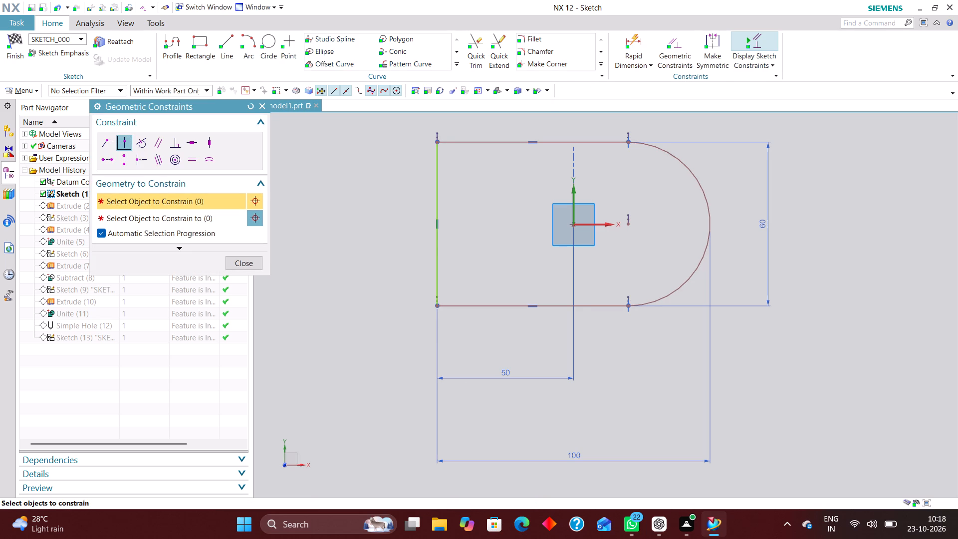
left_click(255, 263)
left_click(633, 47)
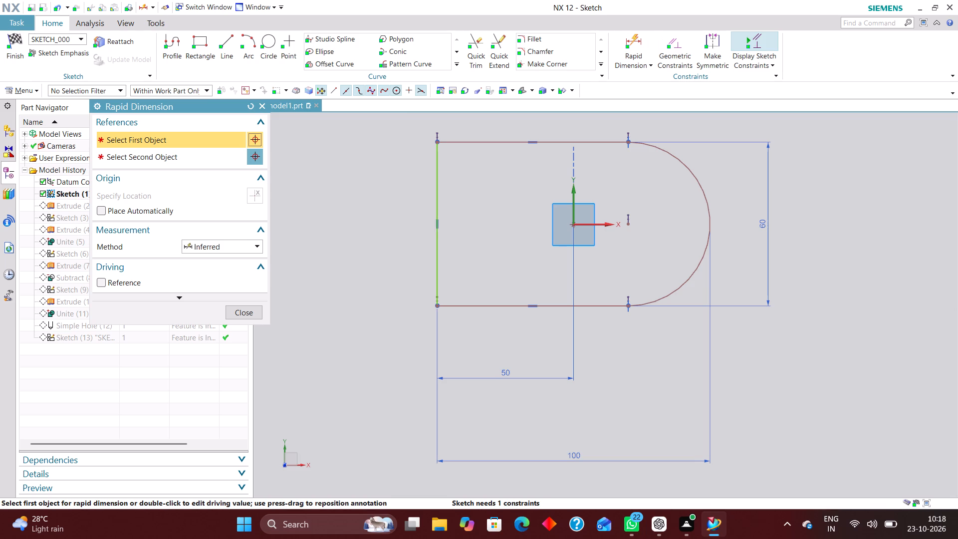
left_click(438, 277)
left_click(374, 233)
left_click(466, 292)
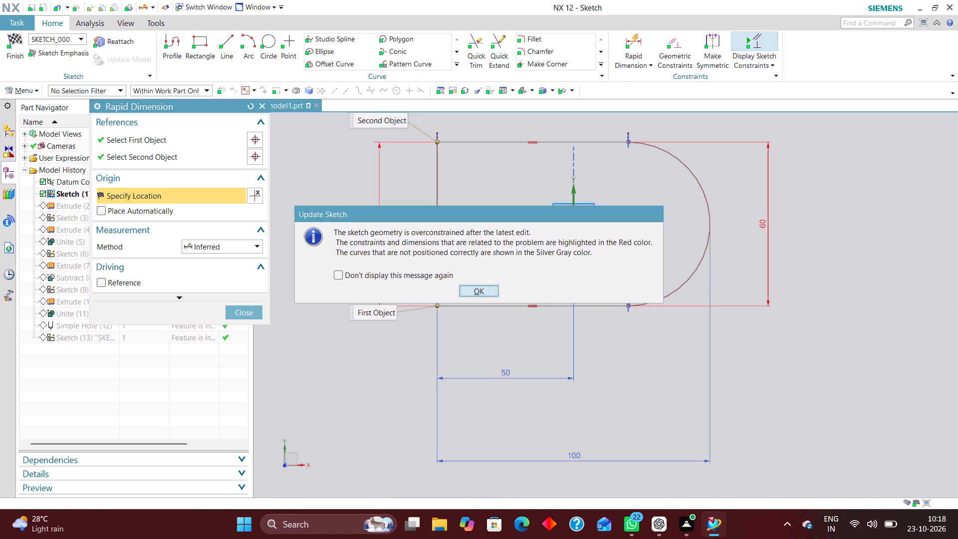
left_click(240, 315)
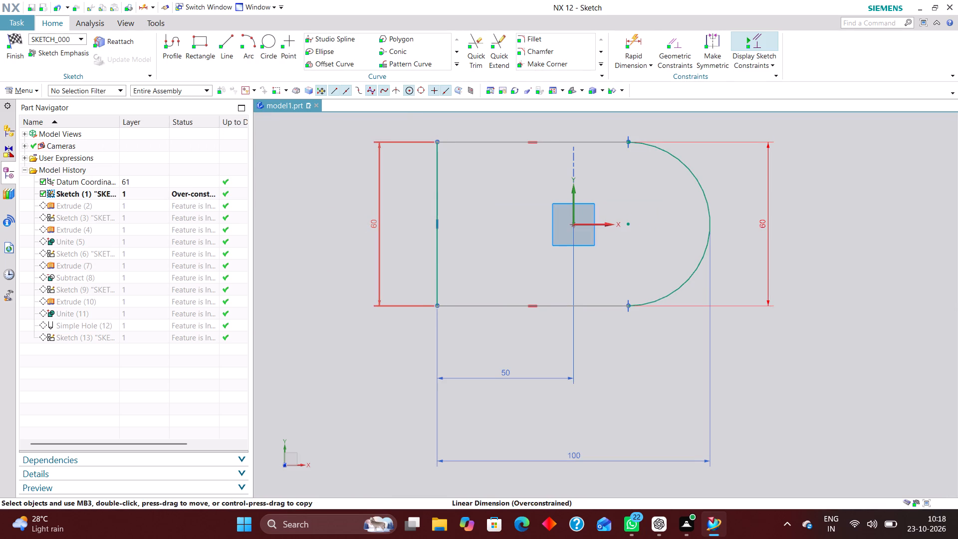
Delete the redundant 60 mm dimension on the straight end edge of the base plate sketch.
right_click_drag(378, 220, 360, 229)
left_click(248, 429)
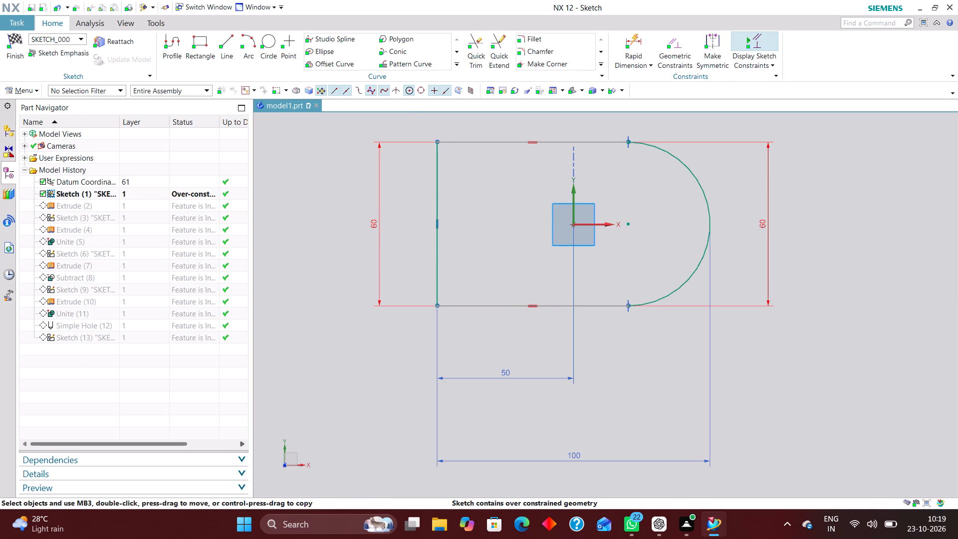
right_click_drag(379, 223, 302, 209)
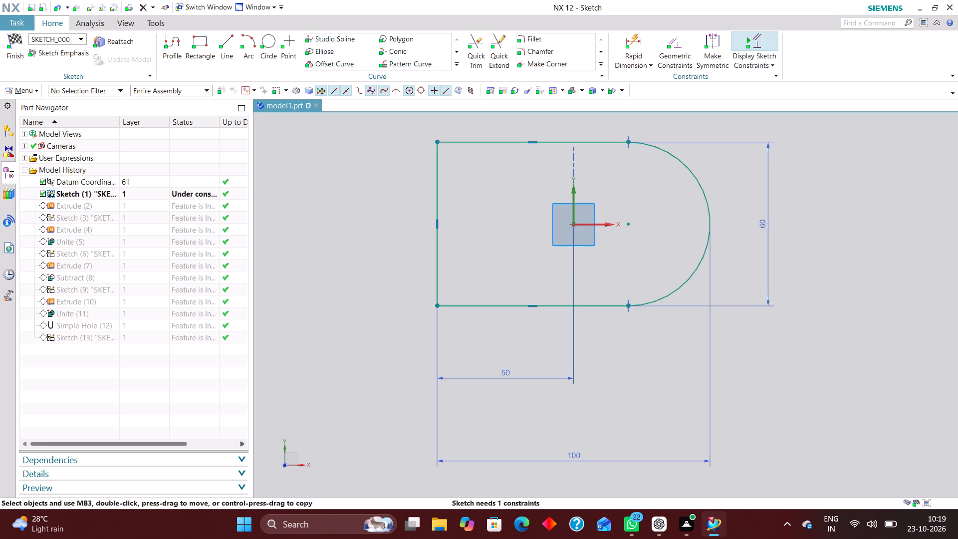
Constrain the midpoint of the base sketch's straight end edge onto the X axis, and finish the sketch.
left_click(680, 39)
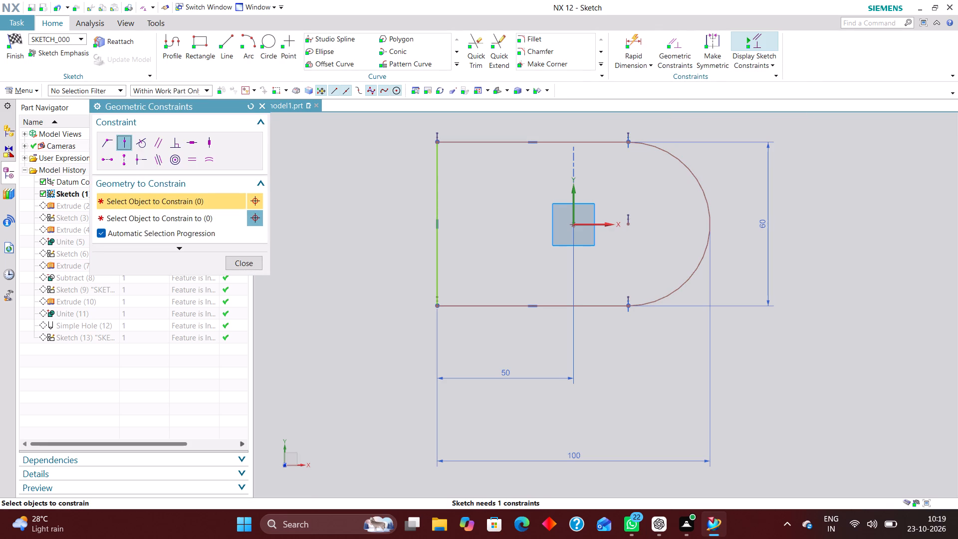
left_click(437, 224)
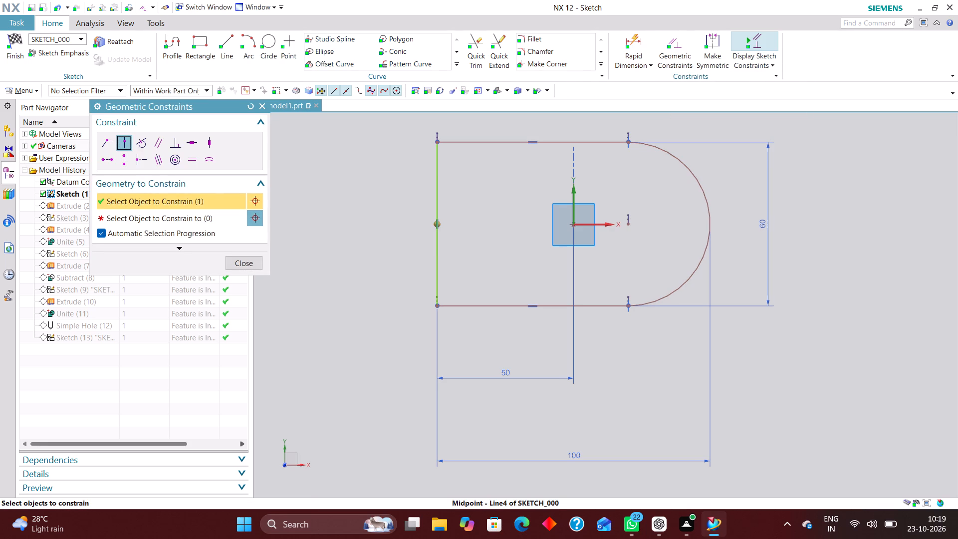
left_click(599, 225)
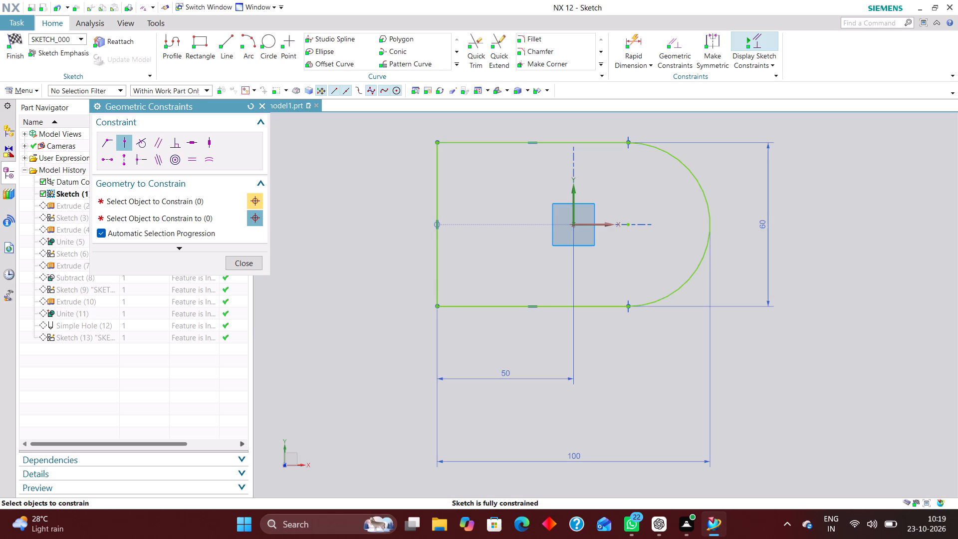
left_click(250, 259)
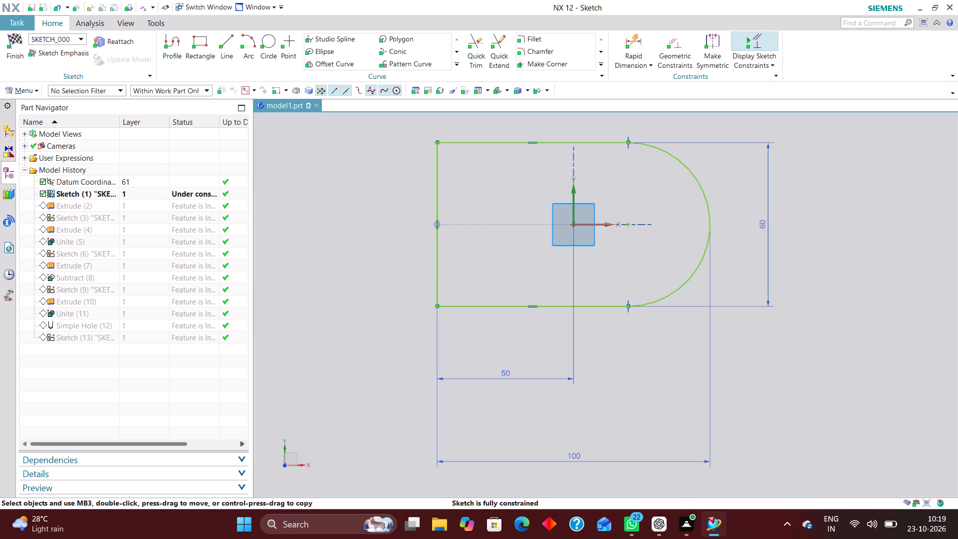
left_click(18, 40)
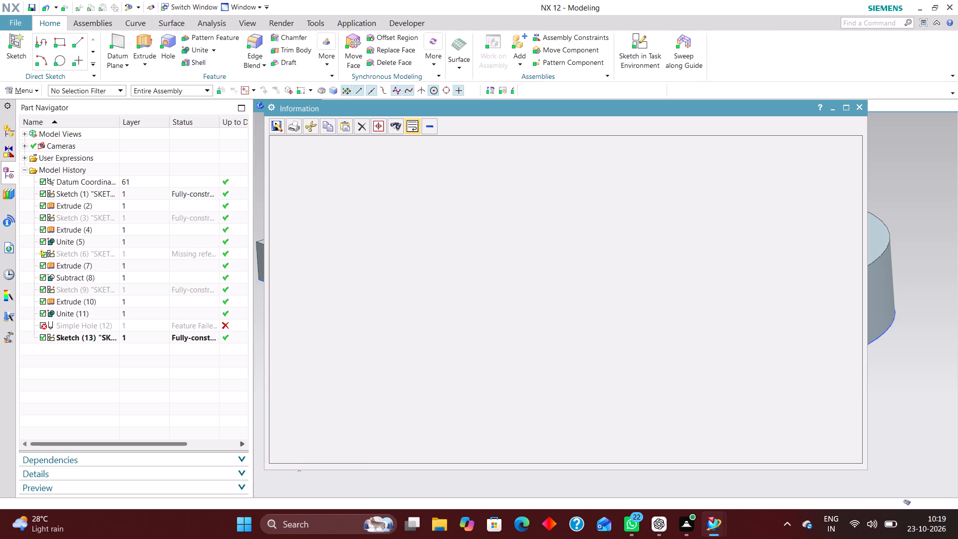
left_click(861, 104)
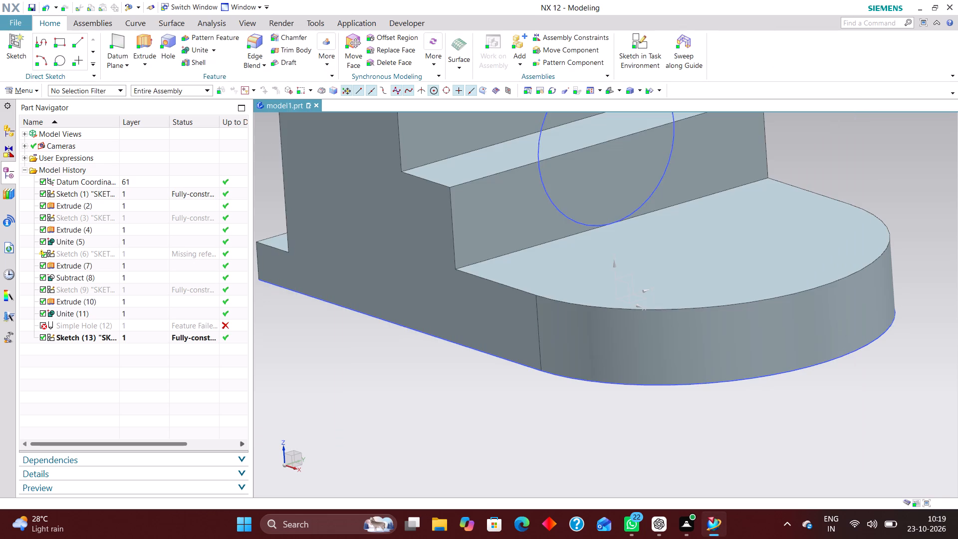
Delete the failed Simple Hole (12) feature from the model history.
scroll(795, 236, "down", 4)
scroll(703, 267, "down", 3)
scroll(701, 188, "up", 5)
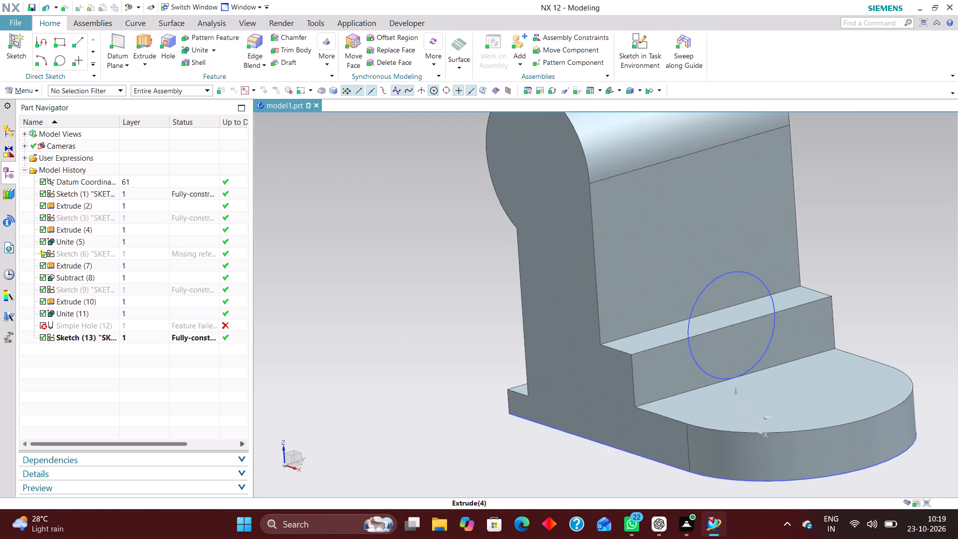
left_click(151, 324)
right_click(151, 324)
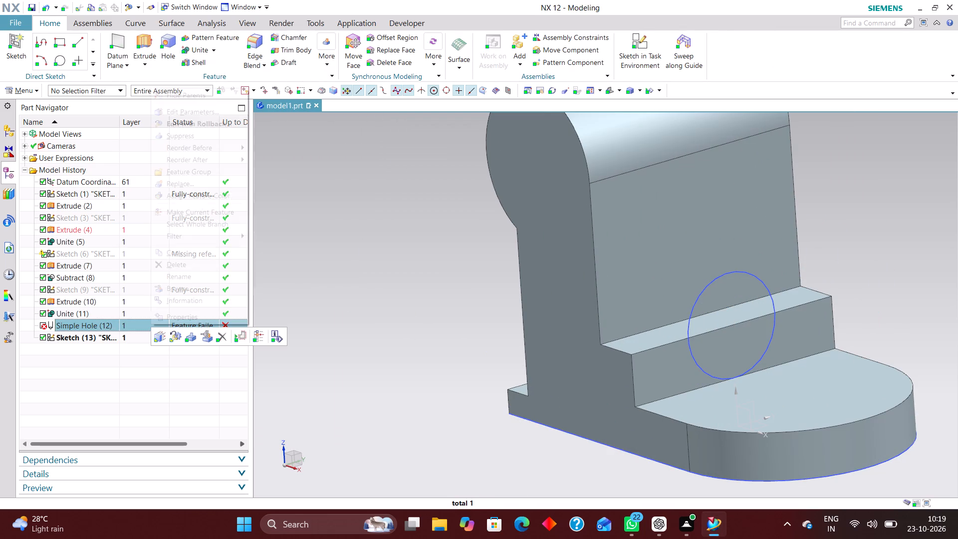
left_click(225, 337)
Place a simple 18 mm through-body hole at the centre of the lug's rounded end, normal to its face.
scroll(384, 329, "down", 2)
middle_click_drag(400, 320, 407, 319)
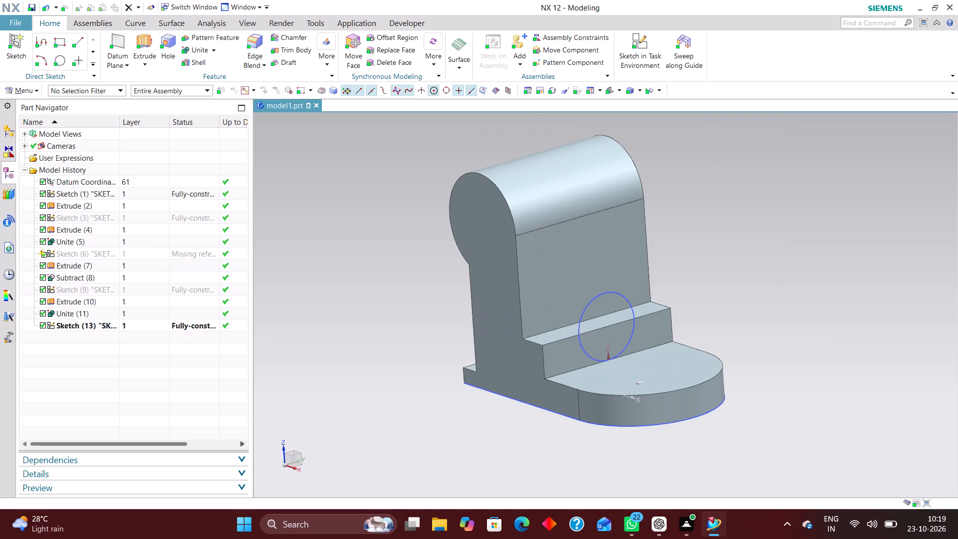
middle_click_drag(407, 319, 417, 326)
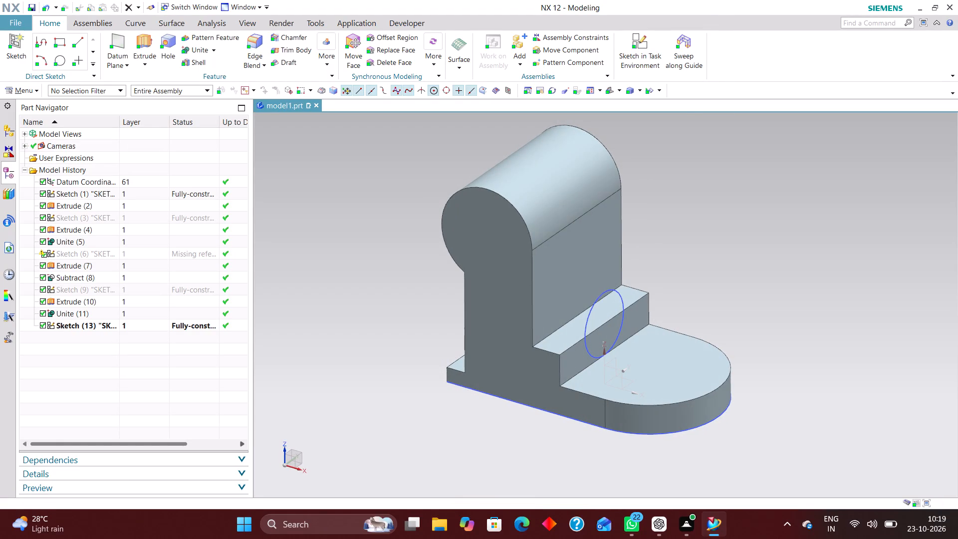
left_click(168, 39)
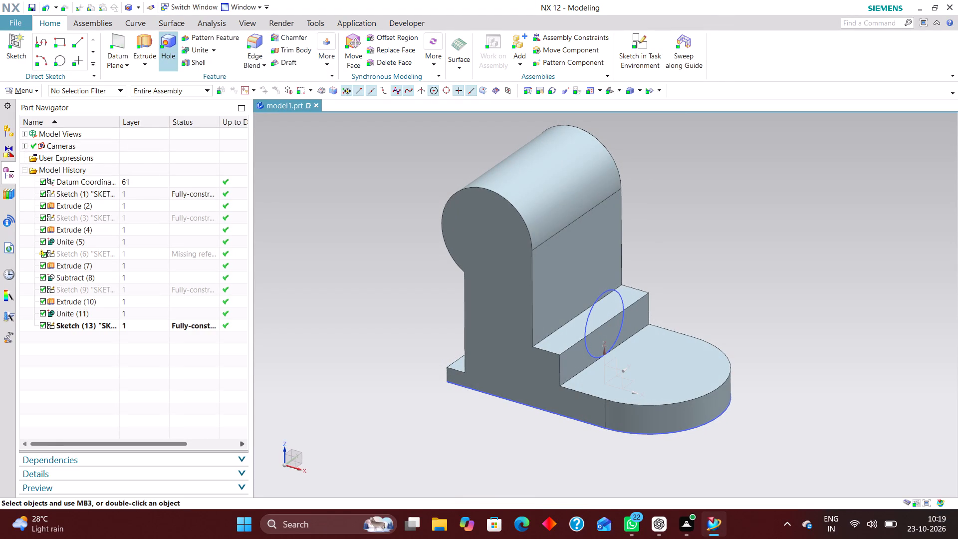
scroll(497, 204, "up", 4)
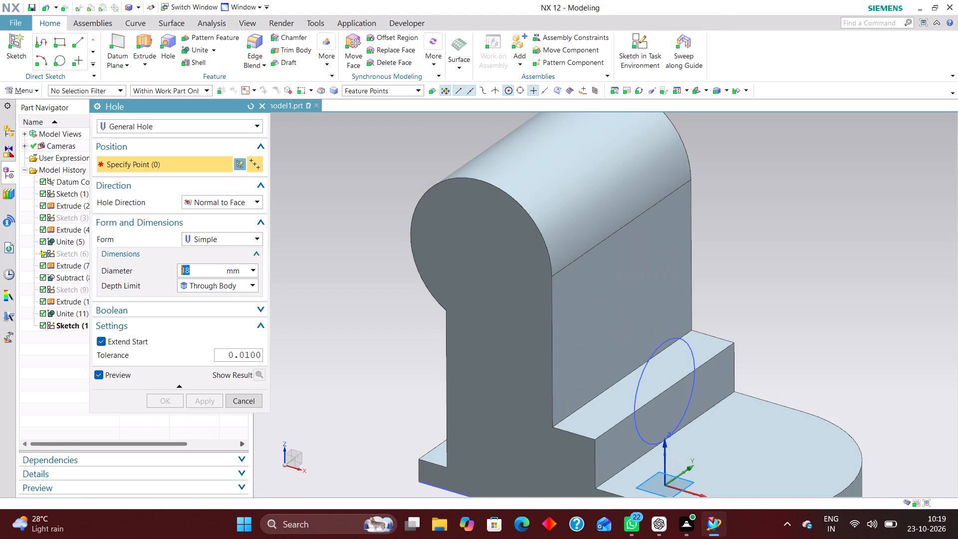
left_click(535, 219)
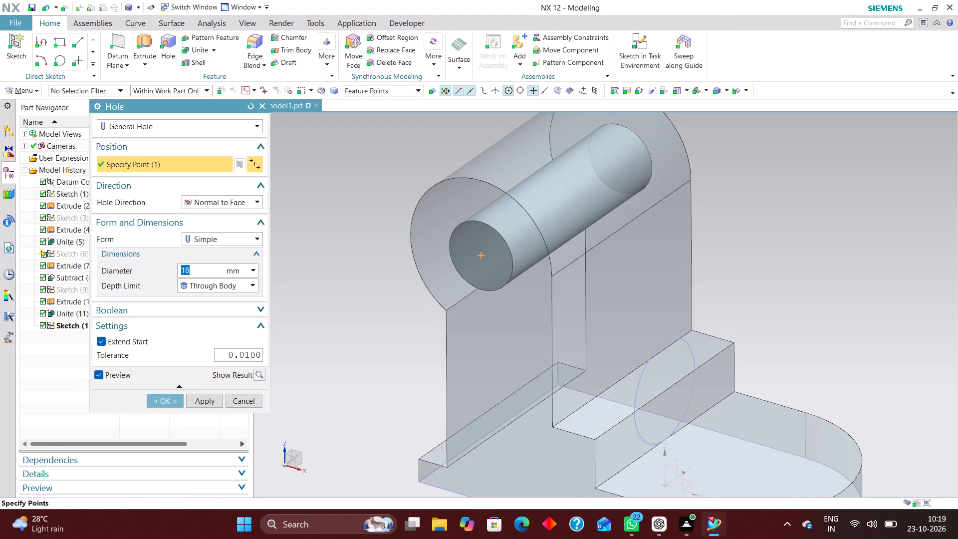
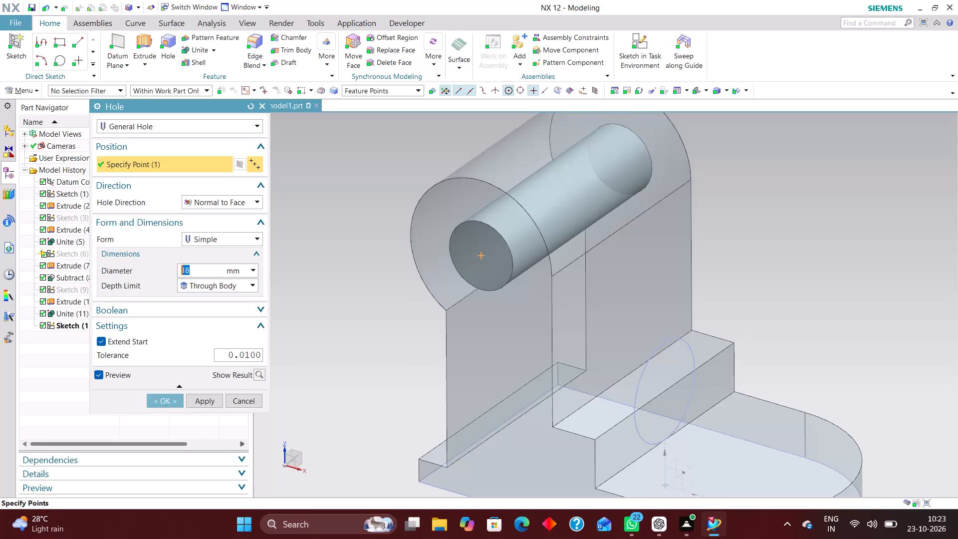
Finish creating the simple 18 mm through-body hole in the lug's rounded end.
left_click(167, 400)
scroll(403, 293, "down", 4)
scroll(409, 287, "up", 3)
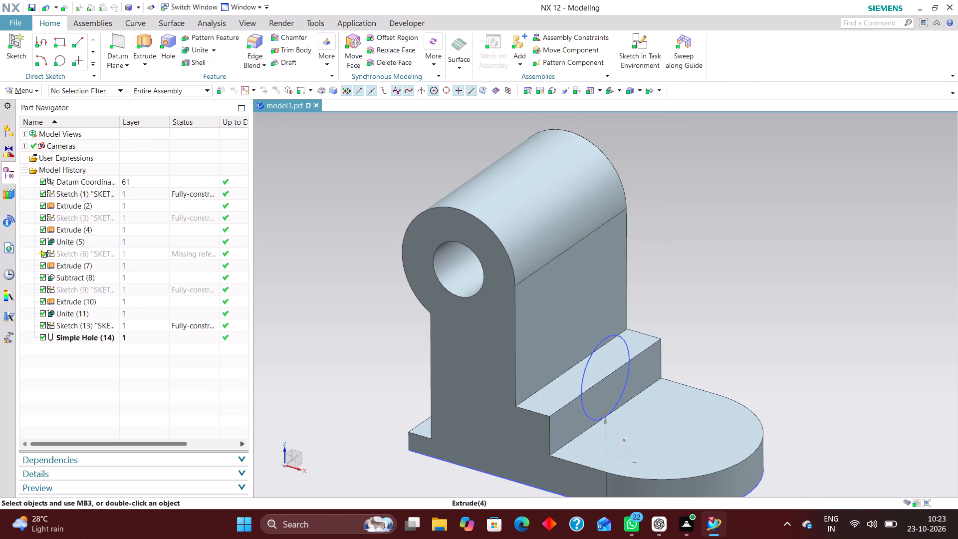
Hide the circle sketch, Sketch (13), that stands above the base plate beside the raised step.
right_click_drag(597, 345, 588, 407)
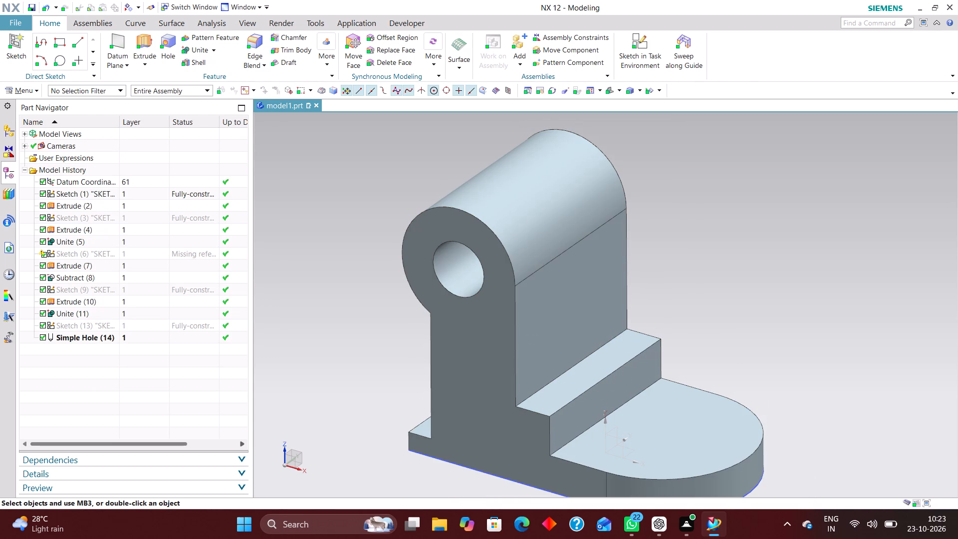
Extrude the Sketch (13) circle as a separate body from -12 mm, at the lug wall, to 30 mm, with Boolean set to None.
left_click(145, 43)
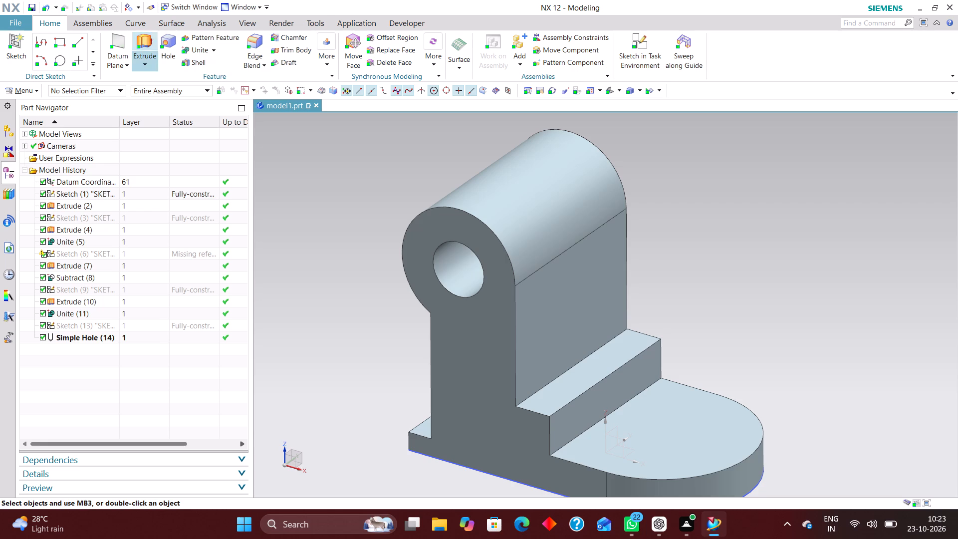
left_click(80, 327)
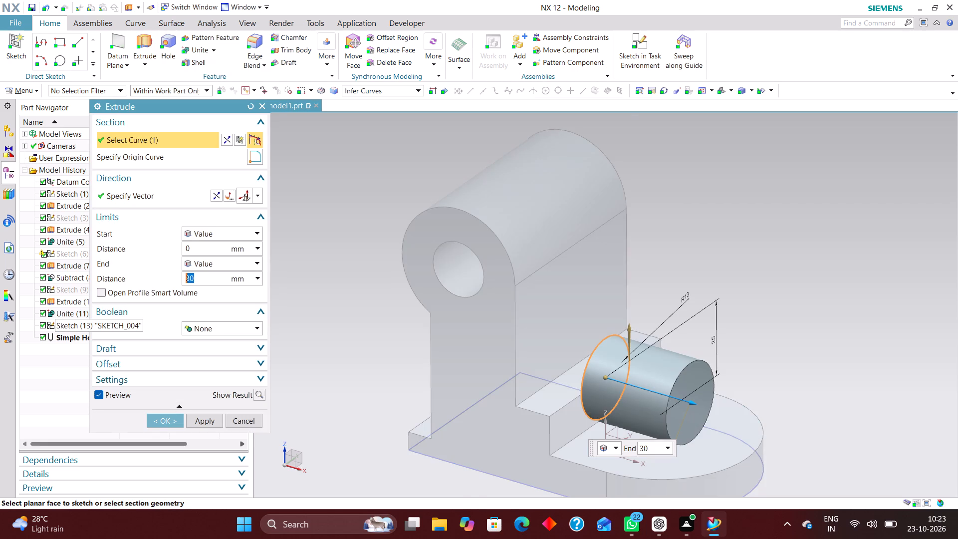
right_click_drag(723, 254, 665, 254)
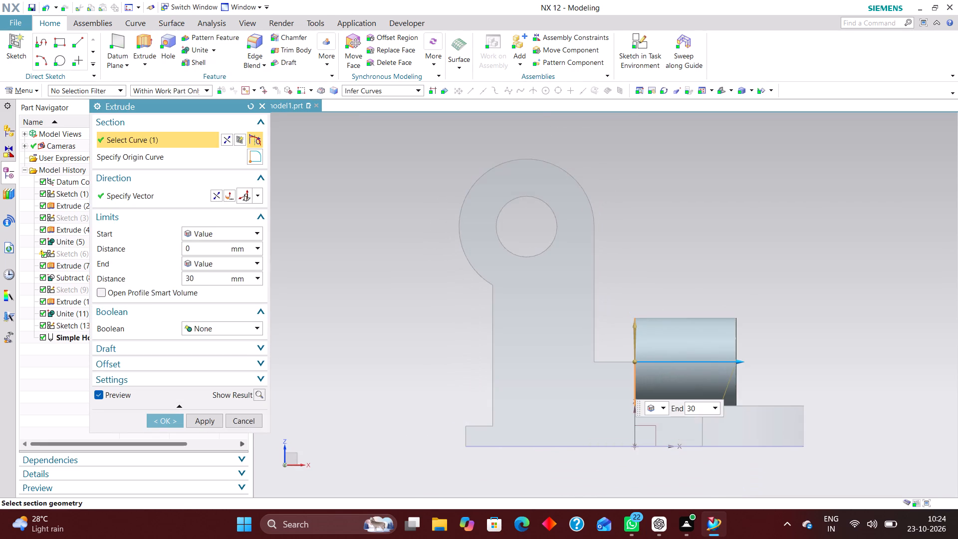
scroll(638, 367, "up", 4)
left_click_drag(631, 354, 584, 356)
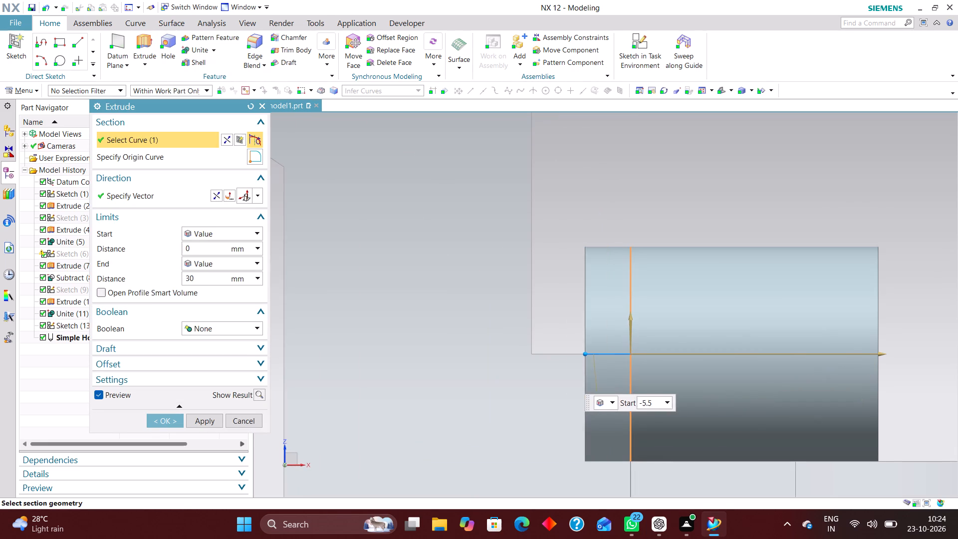
left_click_drag(584, 356, 533, 361)
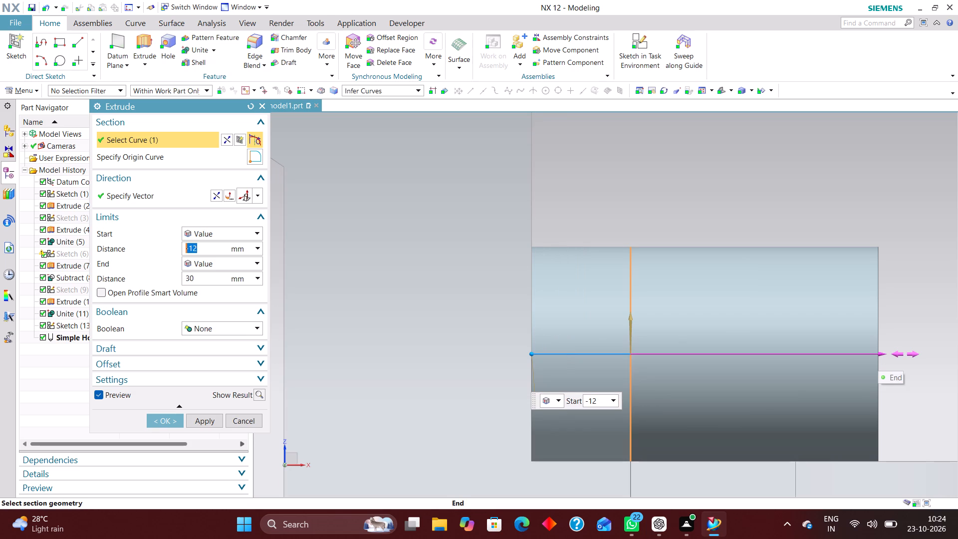
scroll(720, 387, "down", 5)
middle_click_drag(843, 386, 791, 397)
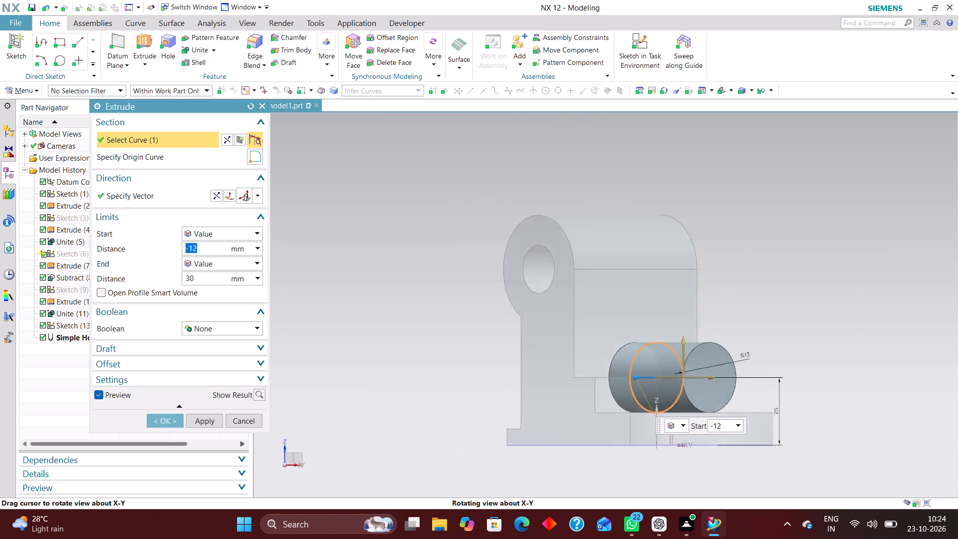
middle_click_drag(791, 397, 806, 394)
left_click(177, 421)
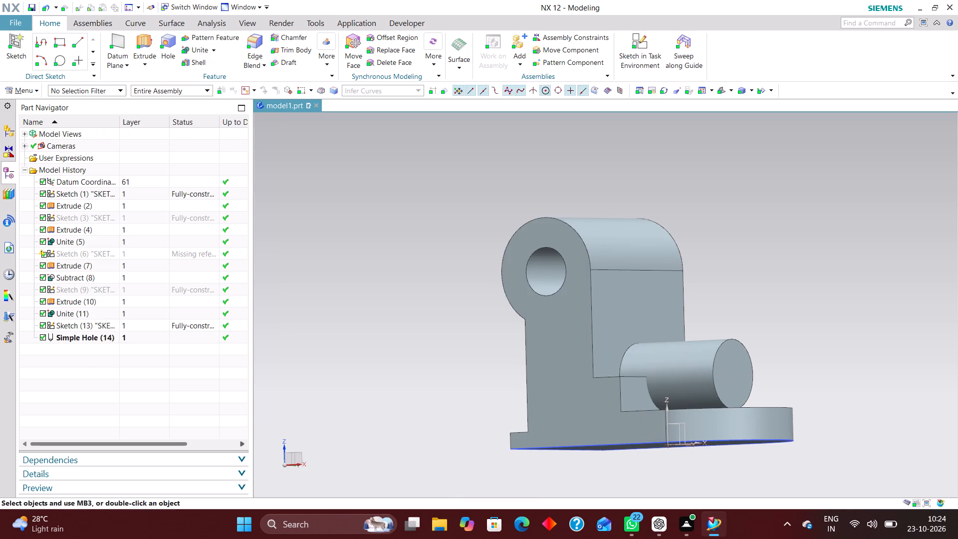
Subtract the extruded cylinder from the bracket body to cut a round recess through the raised step.
left_click(215, 50)
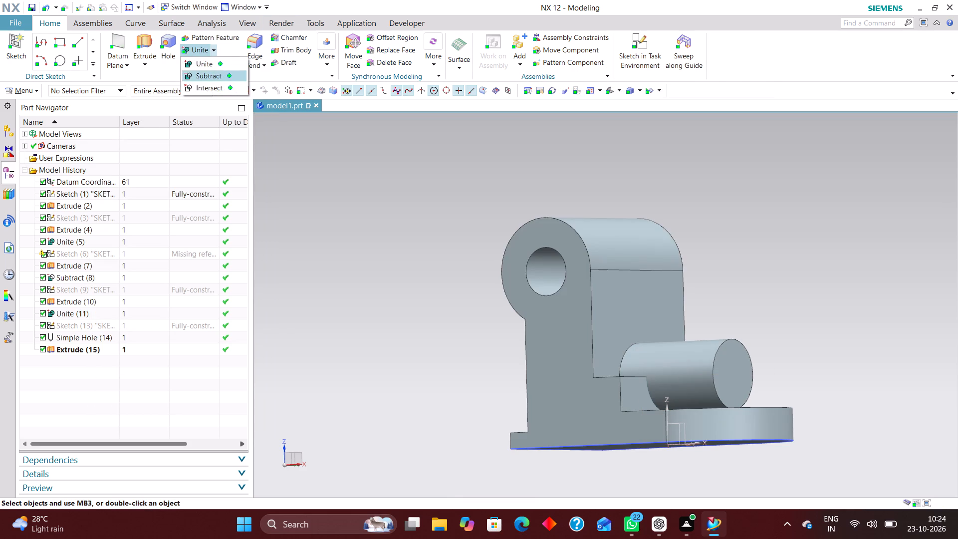
left_click(217, 79)
left_click(520, 295)
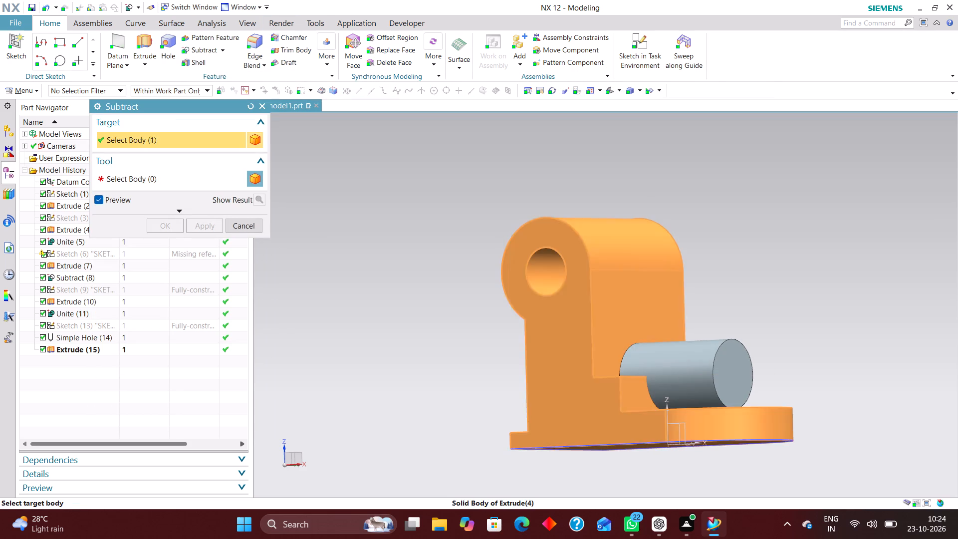
left_click(682, 367)
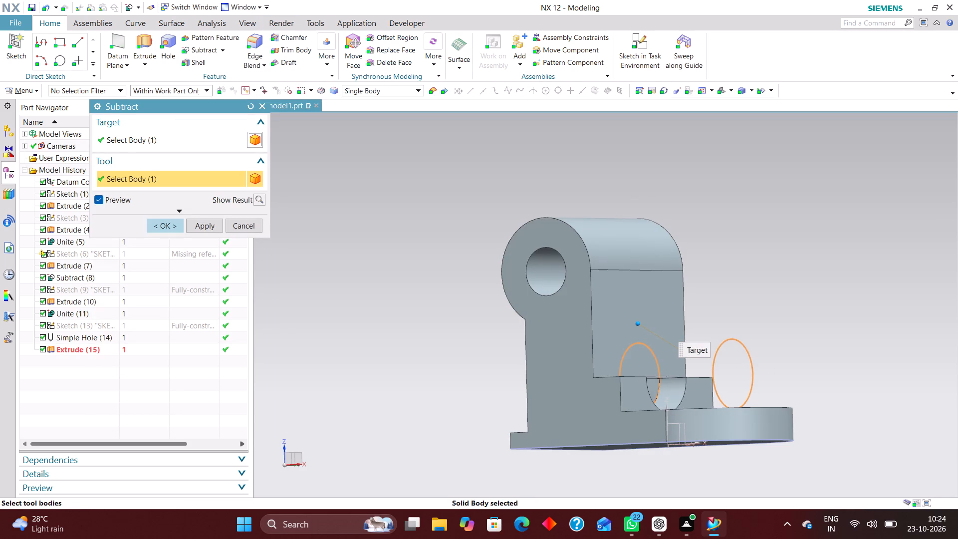
left_click(171, 228)
Examine the recess in the raised step from several angles and return to the isometric view.
scroll(737, 361, "up", 3)
scroll(697, 334, "down", 4)
middle_click_drag(750, 331, 726, 374)
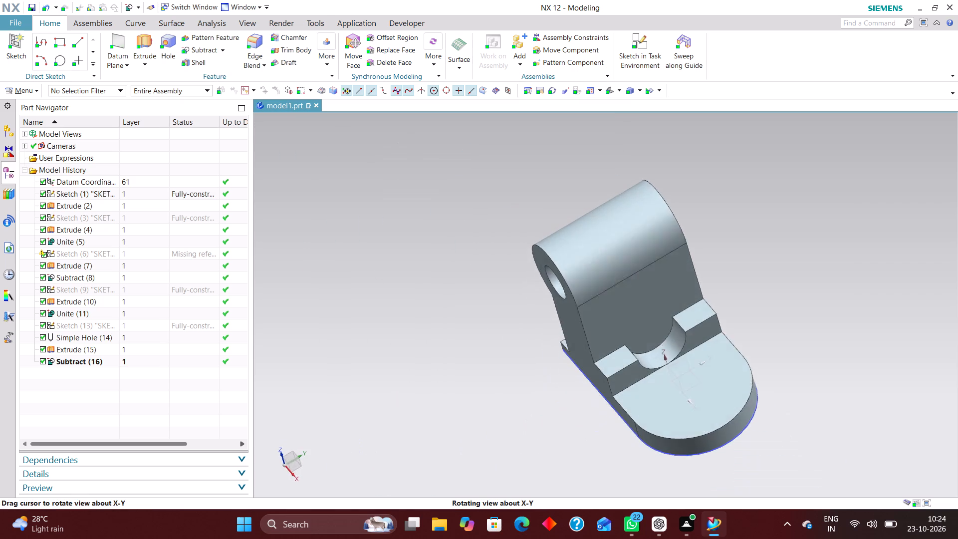
middle_click_drag(726, 374, 729, 367)
scroll(686, 380, "up", 7)
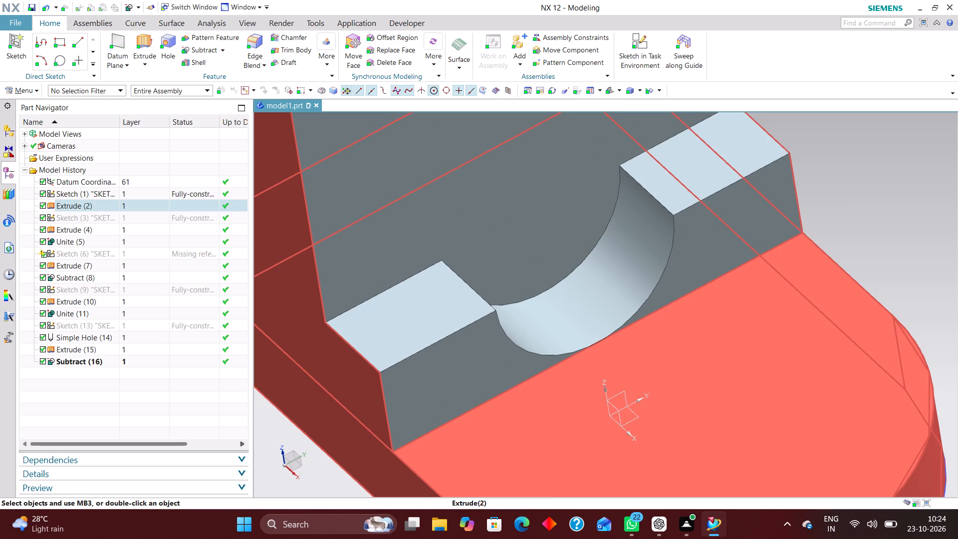
scroll(583, 368, "down", 3)
scroll(665, 365, "down", 2)
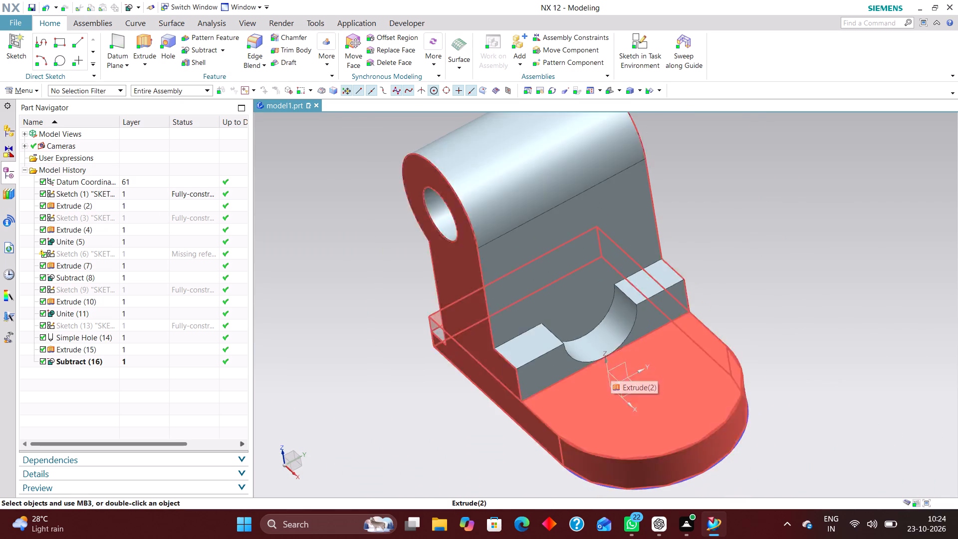
key("End")
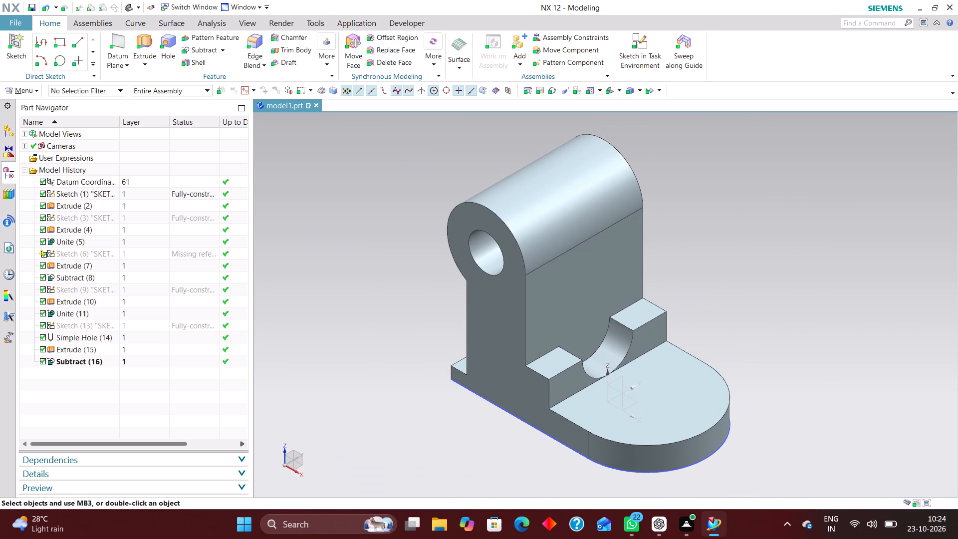
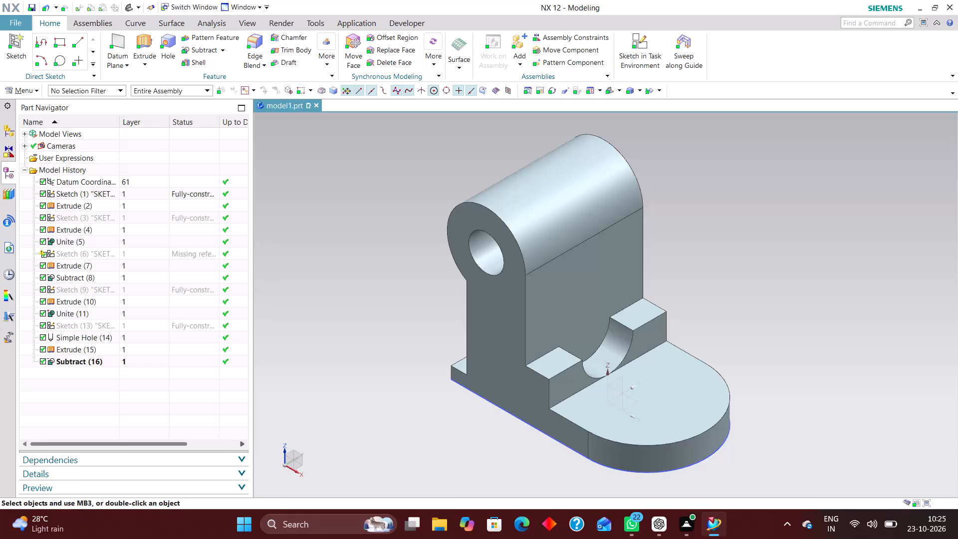
Open the lug profile Sketch (3) with rollback, examine its dimensions, and finish the sketch without edits.
scroll(559, 393, "down", 4)
scroll(583, 372, "up", 4)
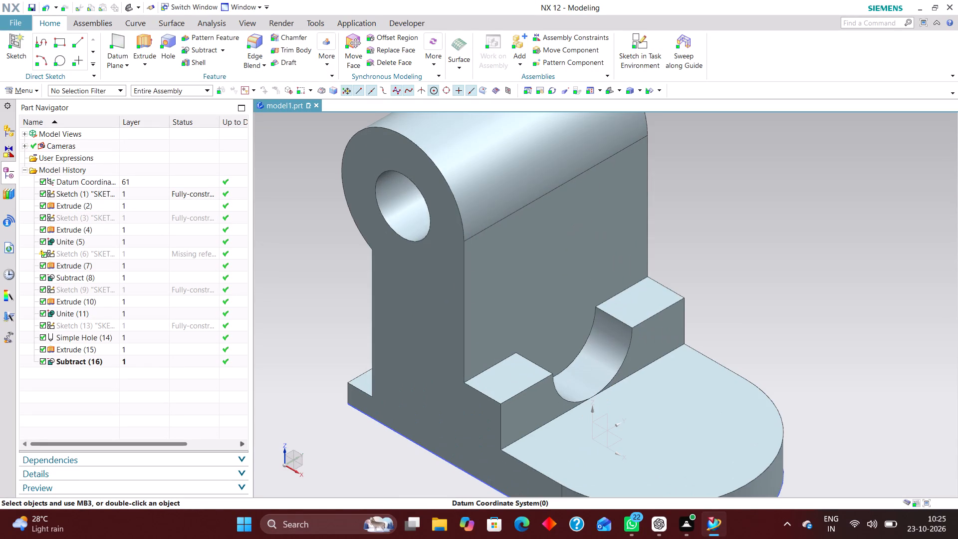
scroll(619, 359, "down", 1)
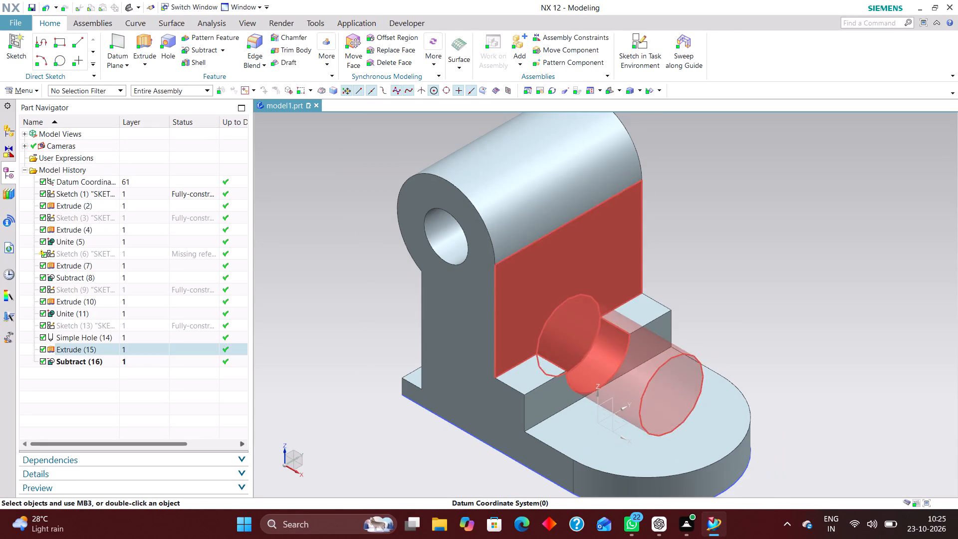
scroll(606, 399, "up", 1)
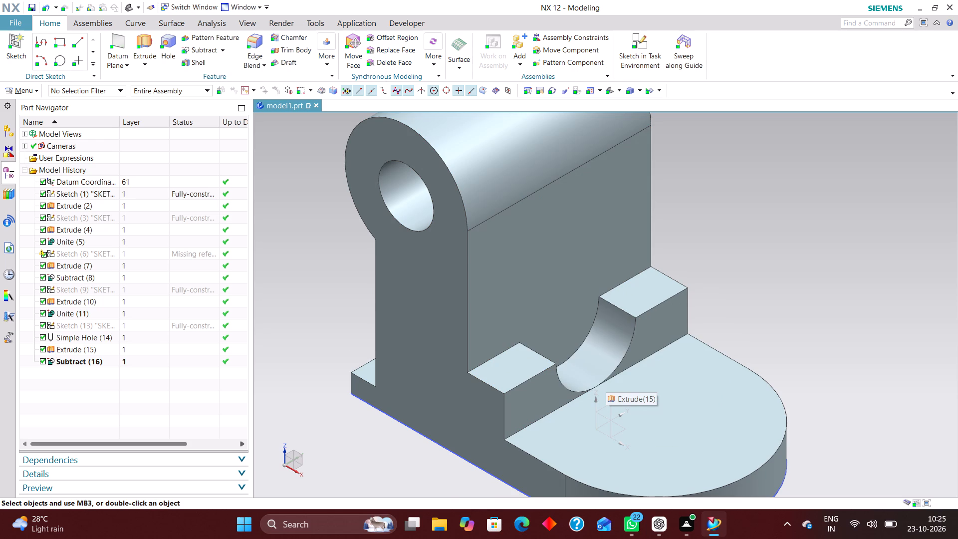
left_click(141, 218)
right_click(141, 218)
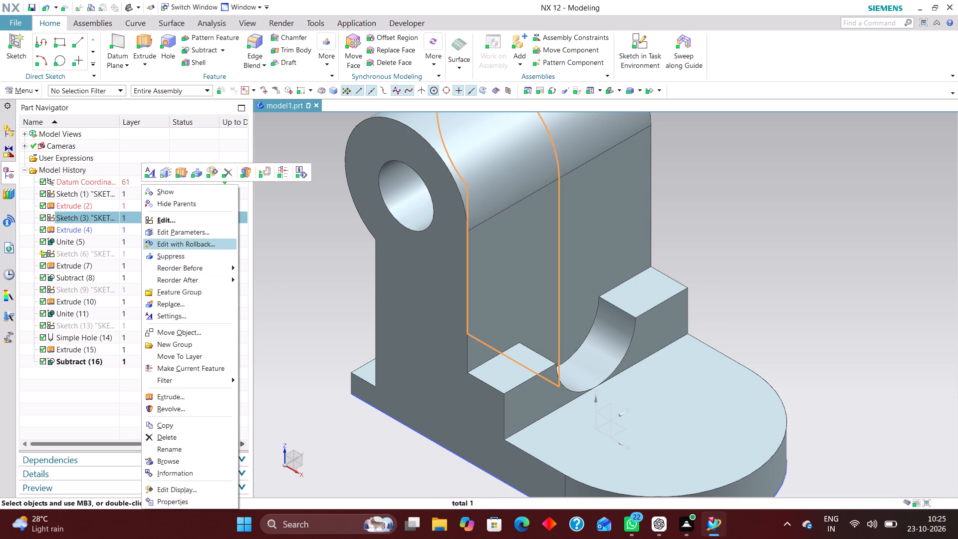
left_click(205, 244)
scroll(529, 332, "up", 3)
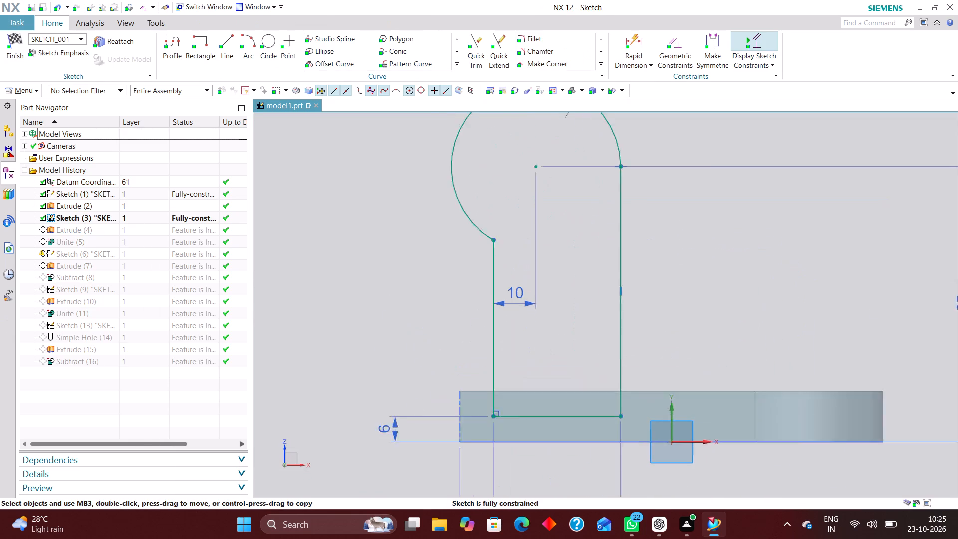
scroll(529, 332, "up", 1)
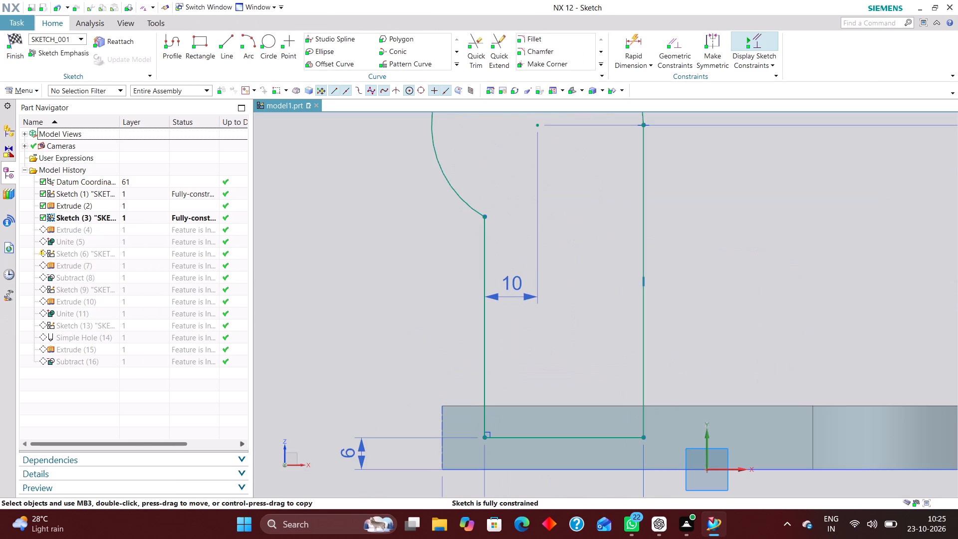
scroll(526, 332, "down", 3)
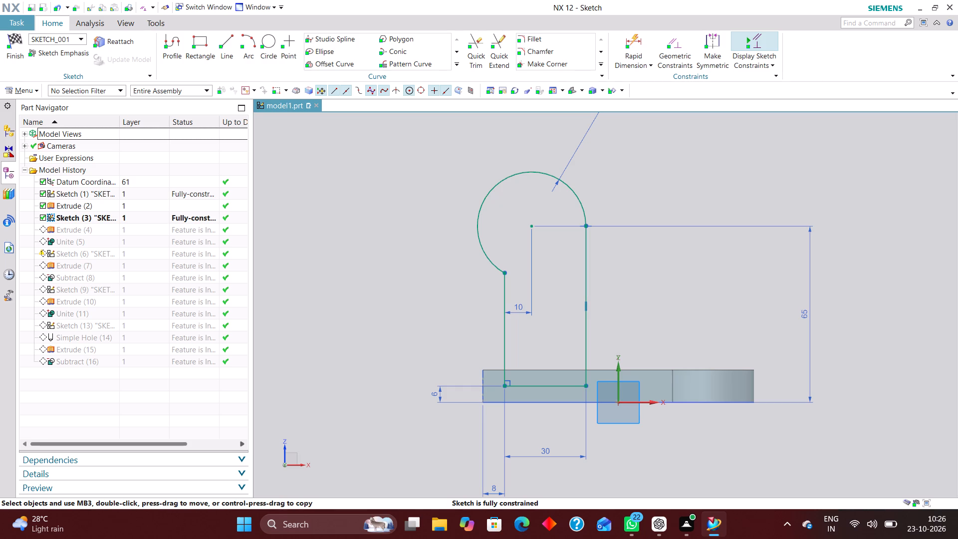
left_click(14, 33)
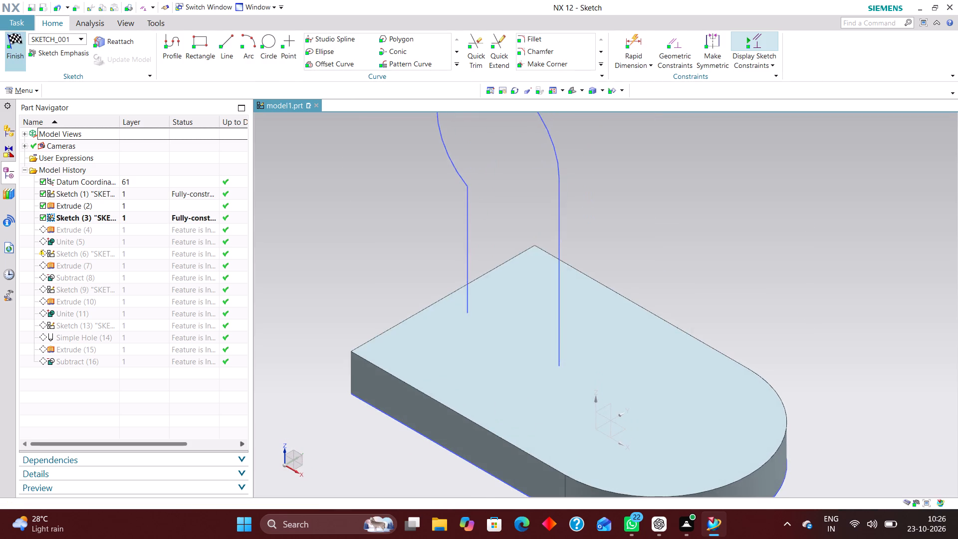
Start a new sketch on the XY plane and draw a rectangle about 49 by 42 mm across the lug.
scroll(511, 291, "down", 4)
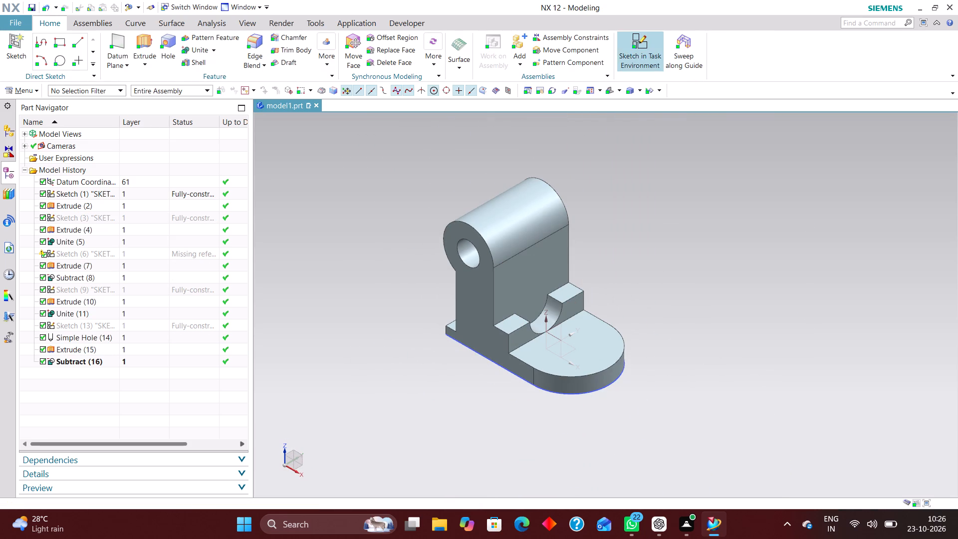
left_click(637, 40)
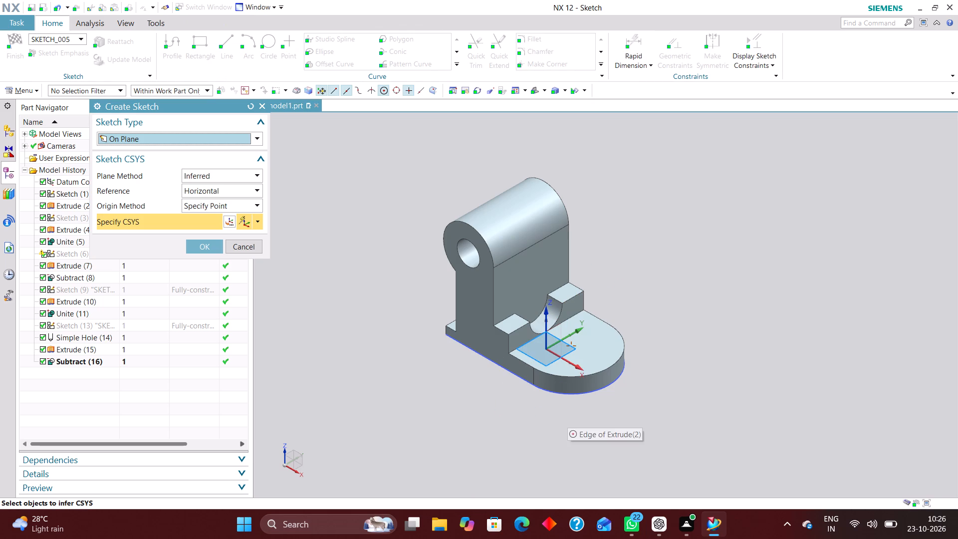
left_click(567, 353)
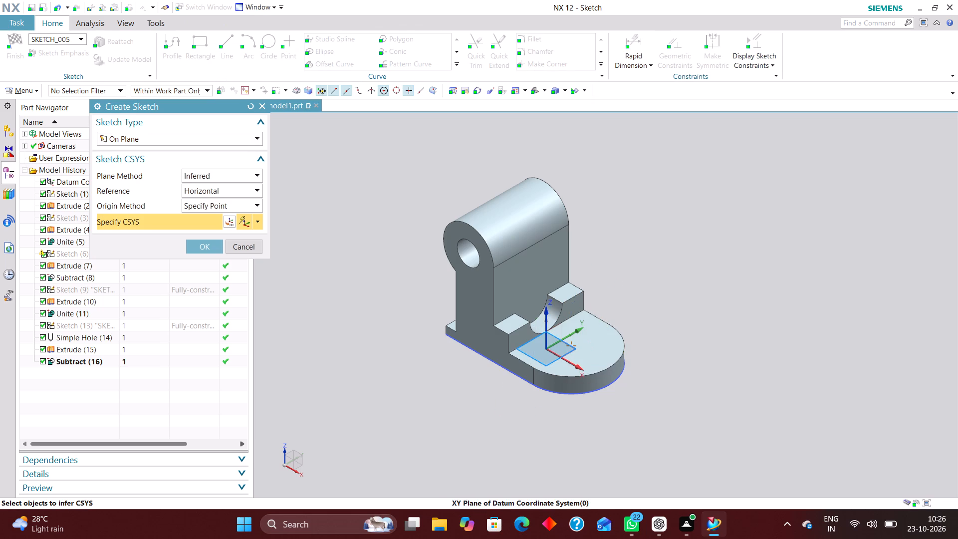
left_click(212, 250)
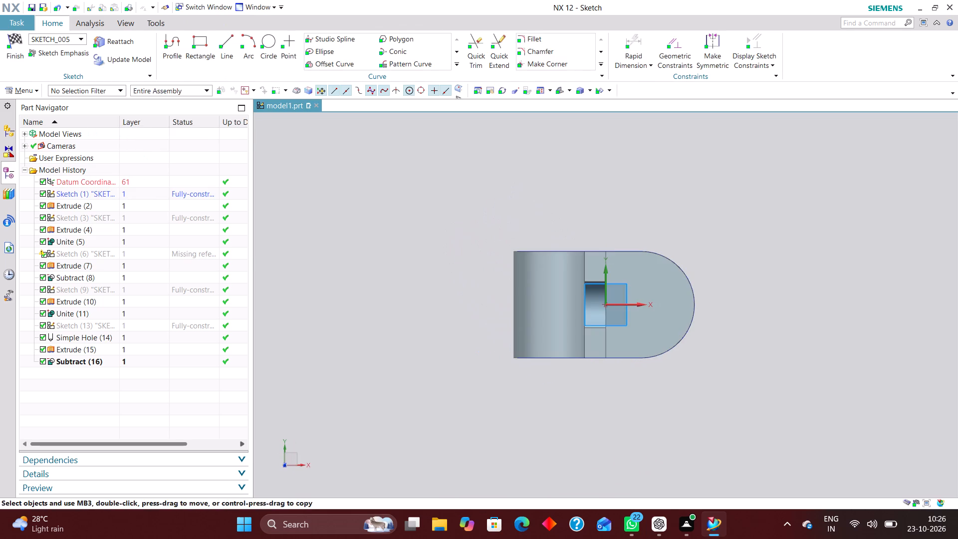
scroll(547, 356, "up", 3)
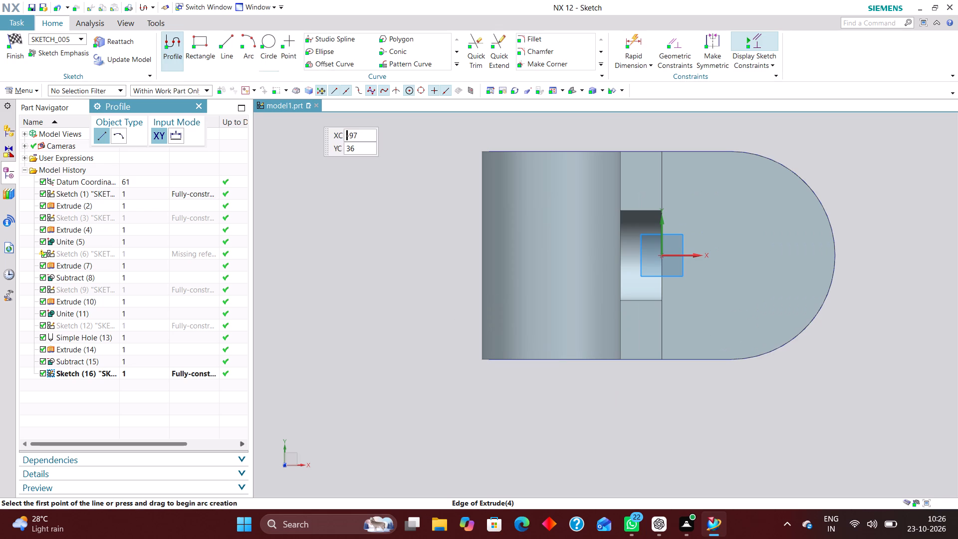
left_click(207, 41)
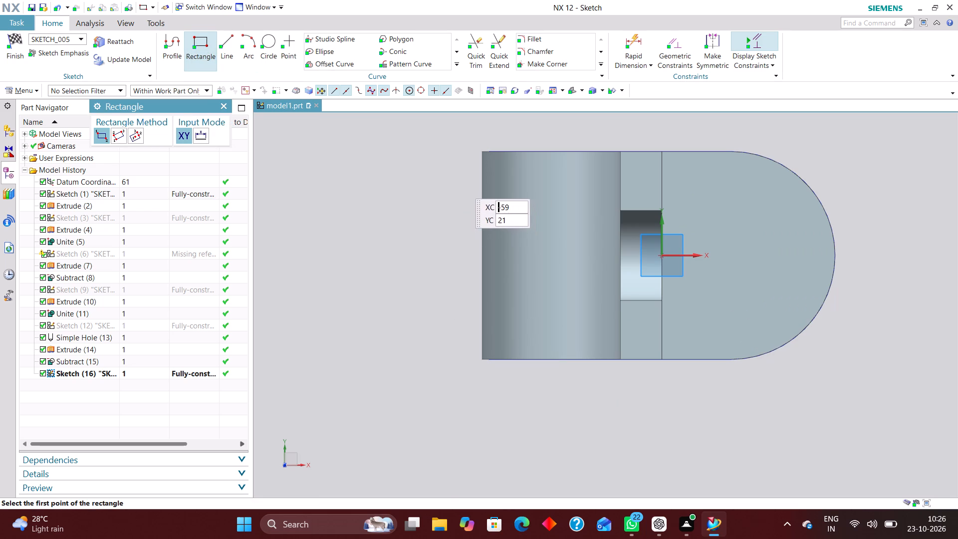
left_click(460, 182)
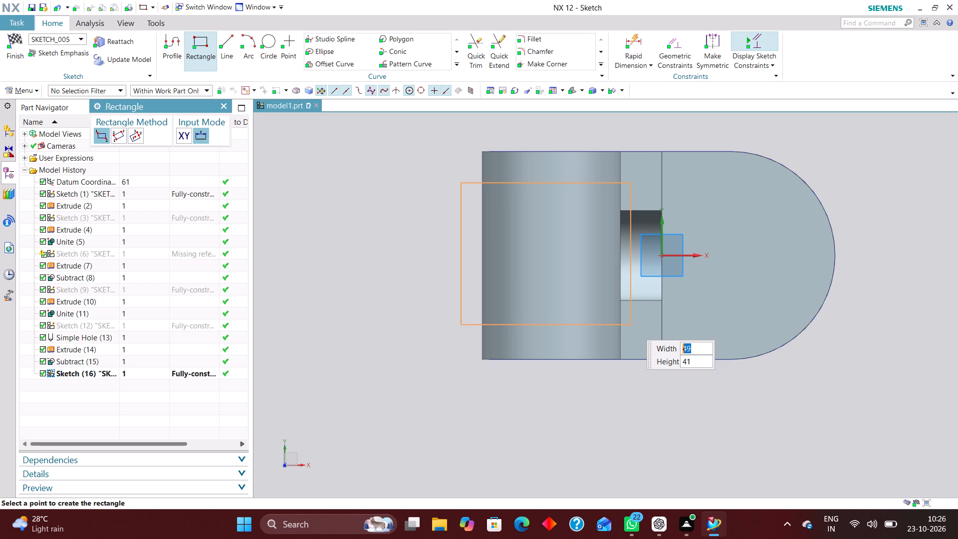
left_click(630, 328)
Dimension the rectangle's +Y side 7.5 mm from the lug's +Y edge.
left_click(637, 38)
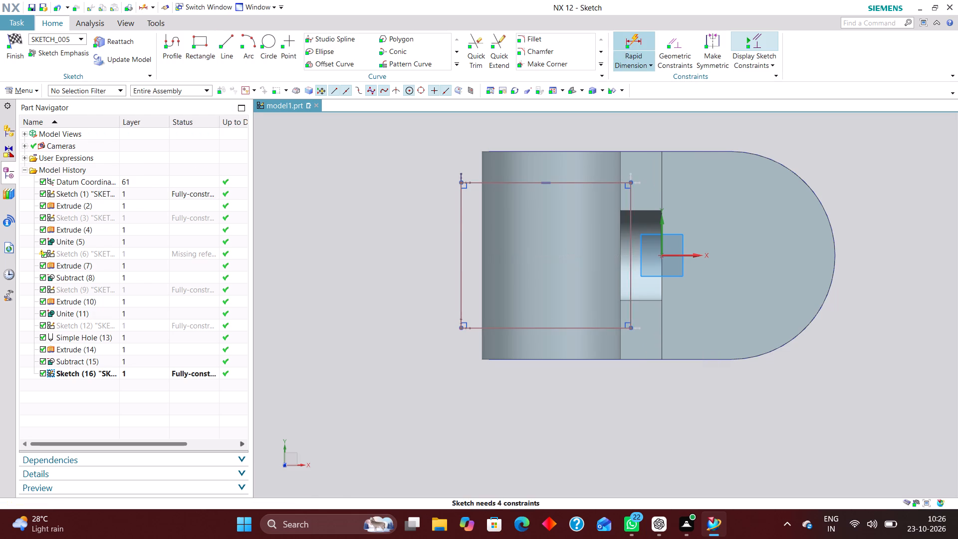
scroll(490, 171, "up", 3)
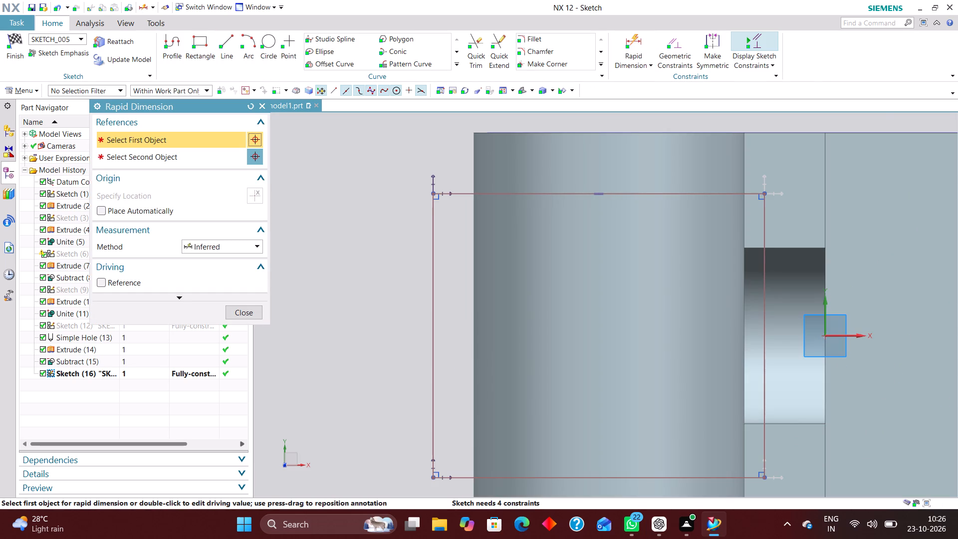
left_click(608, 132)
left_click(572, 193)
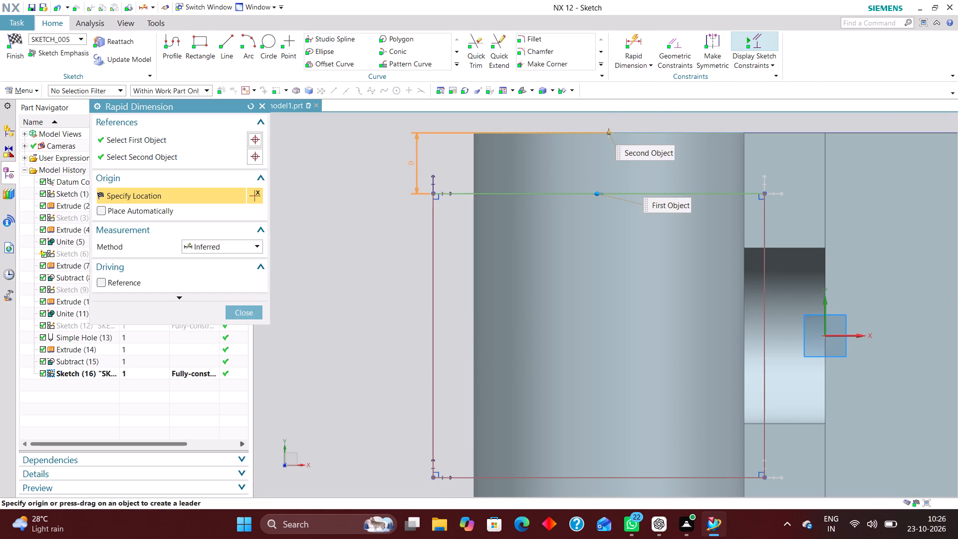
left_click(409, 159)
type("7.5")
key("Return")
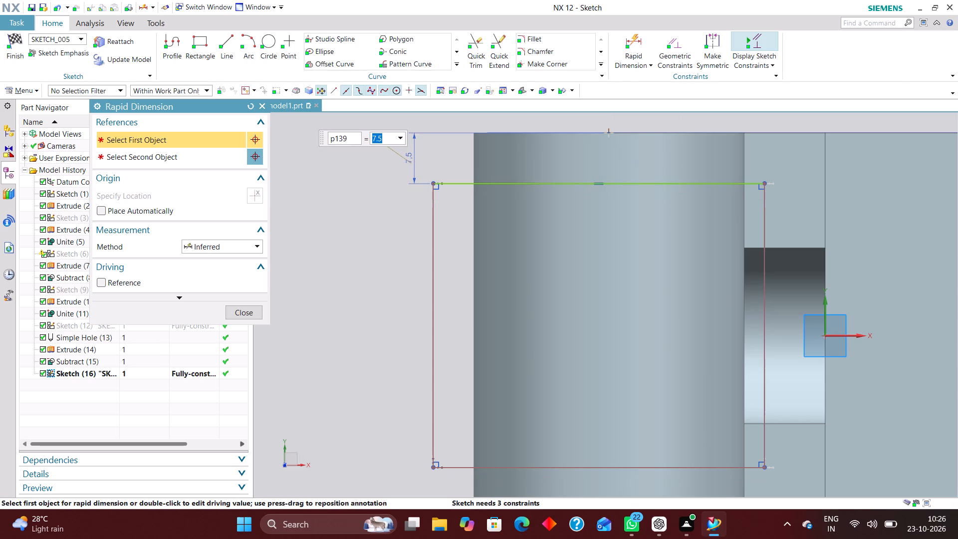
Dimension the rectangle's -Y side 7.5 mm from the lug's -Y edge.
scroll(552, 193, "down", 2)
scroll(529, 411, "up", 3)
left_click(529, 419)
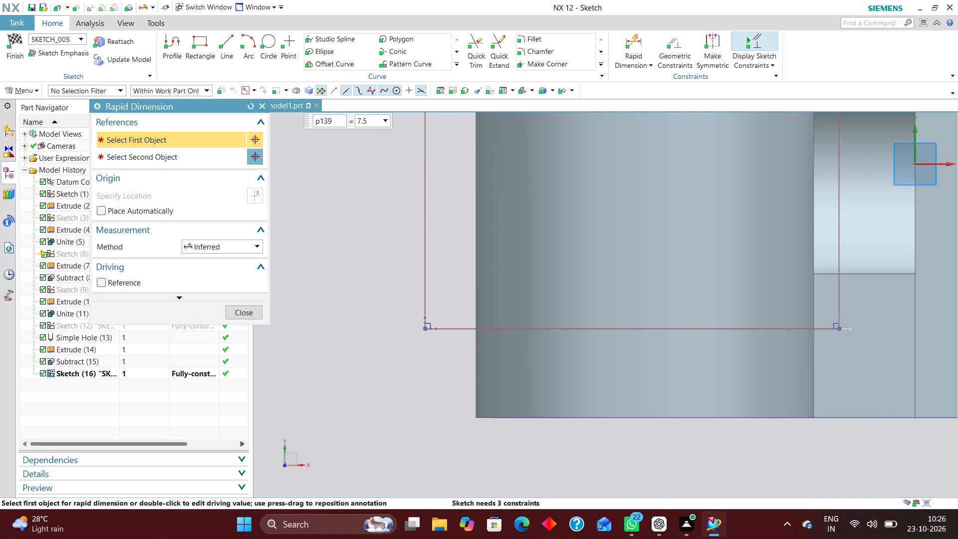
left_click(451, 332)
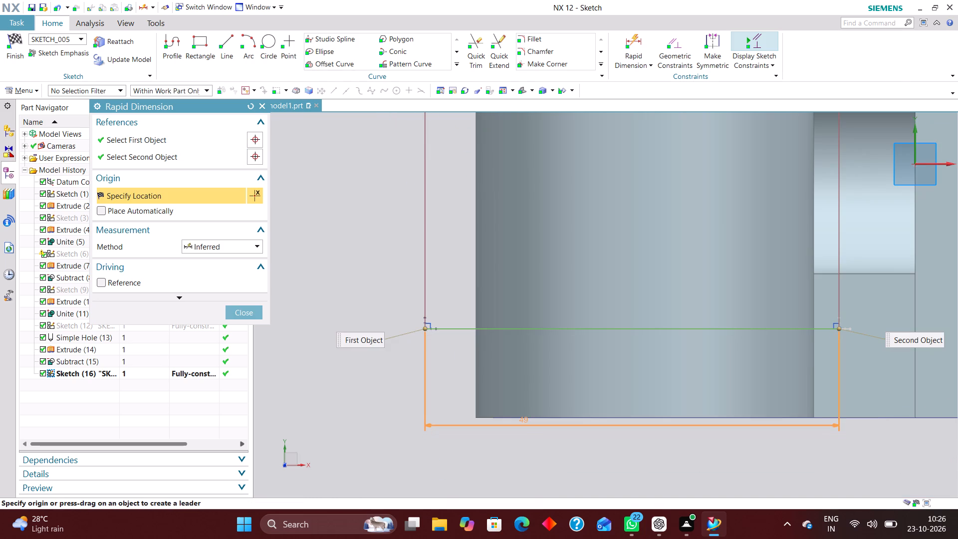
left_click(636, 416)
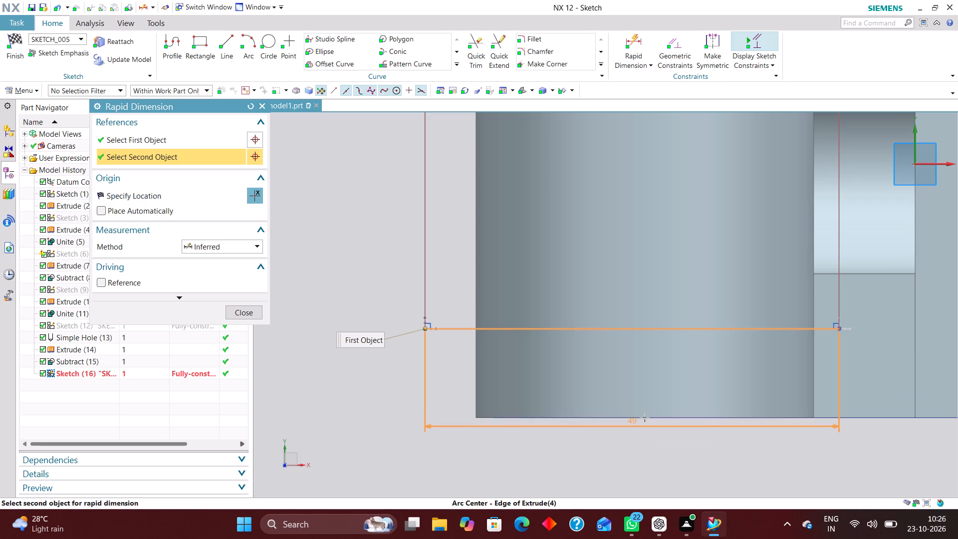
left_click(408, 375)
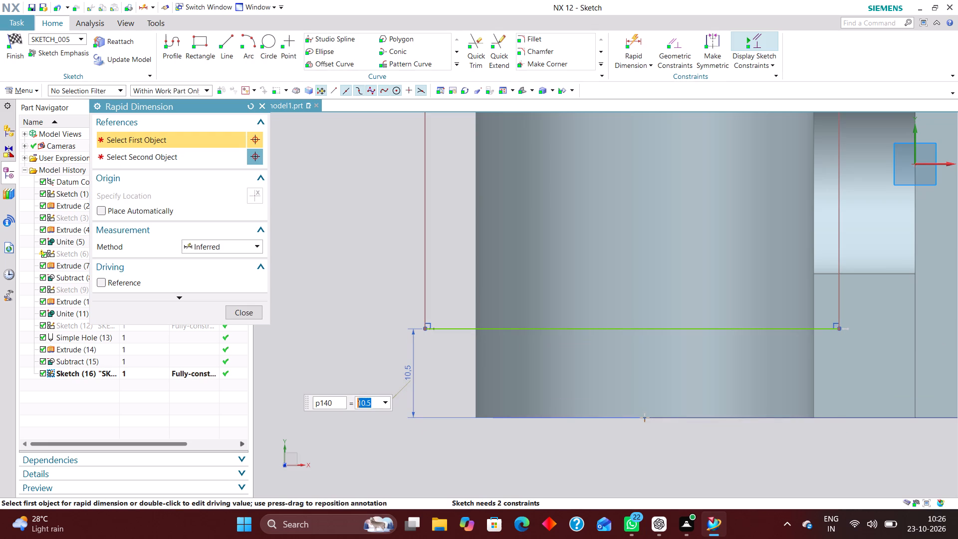
type("7.5")
key("Return")
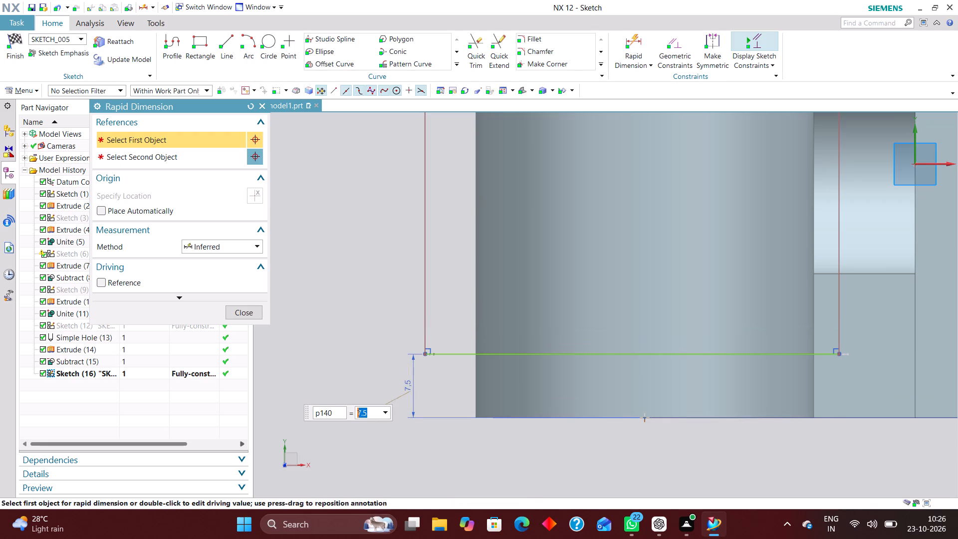
left_click(245, 311)
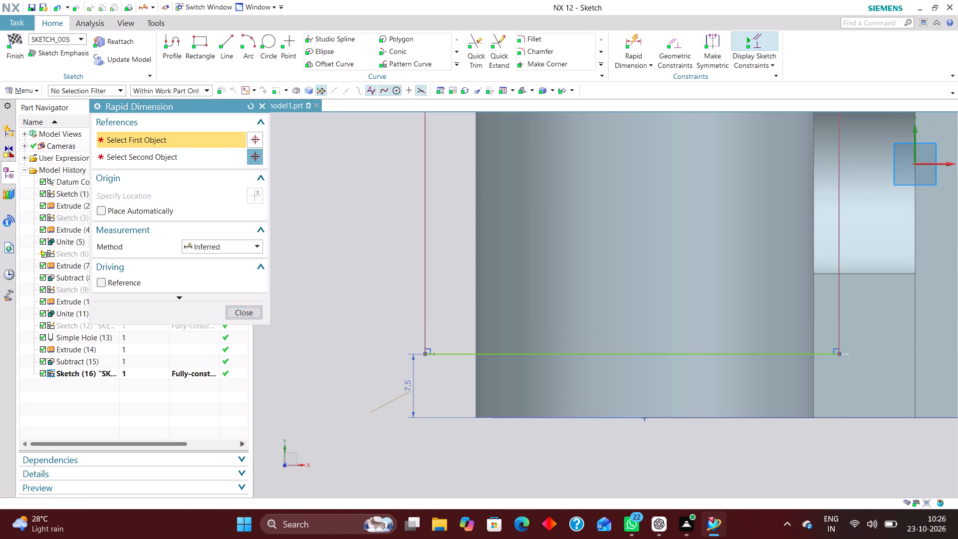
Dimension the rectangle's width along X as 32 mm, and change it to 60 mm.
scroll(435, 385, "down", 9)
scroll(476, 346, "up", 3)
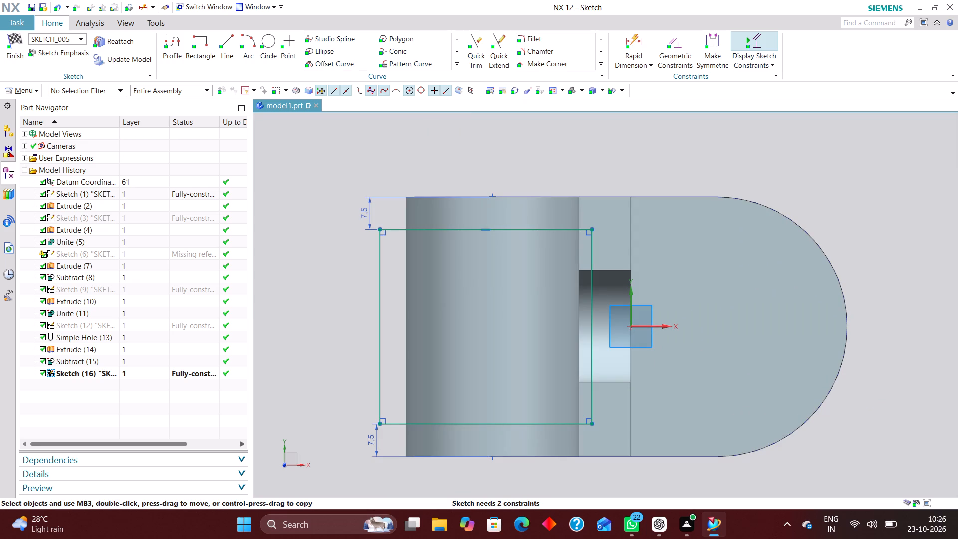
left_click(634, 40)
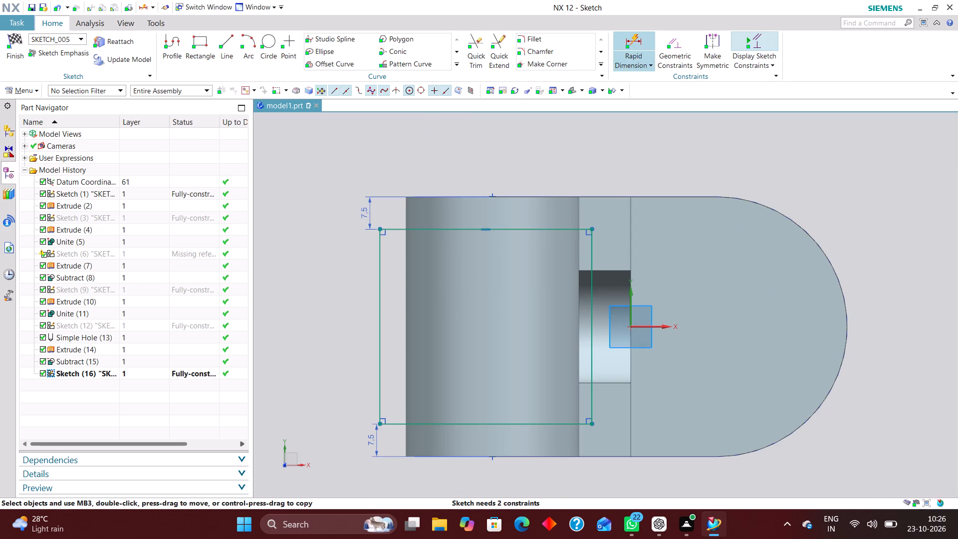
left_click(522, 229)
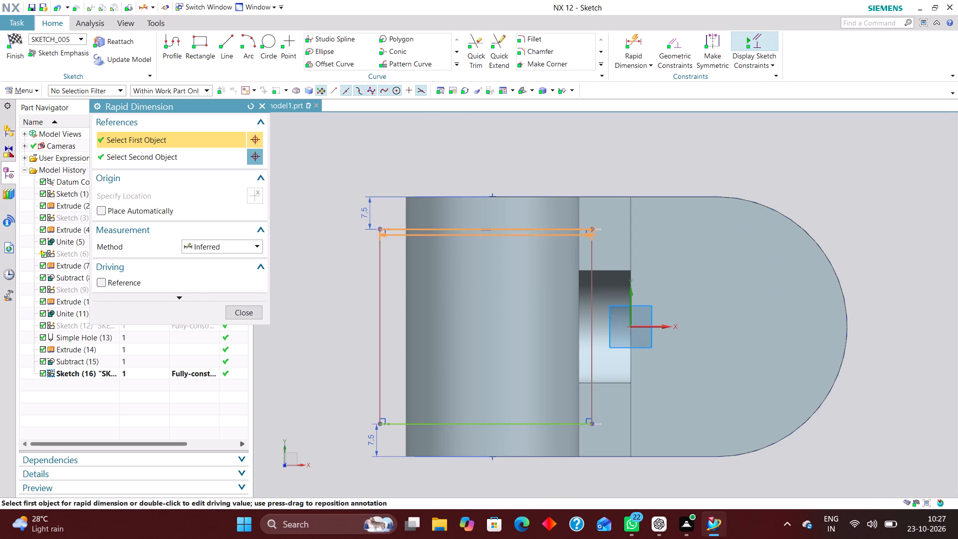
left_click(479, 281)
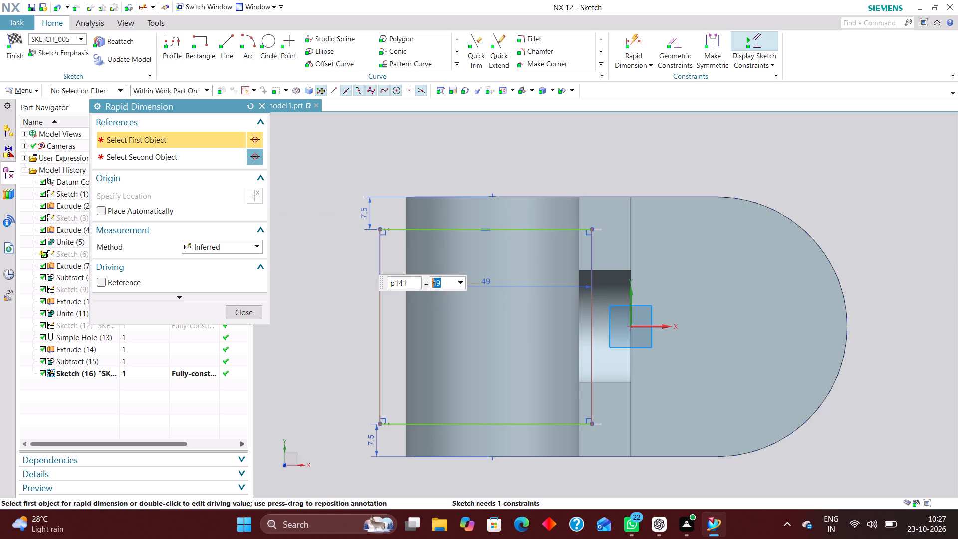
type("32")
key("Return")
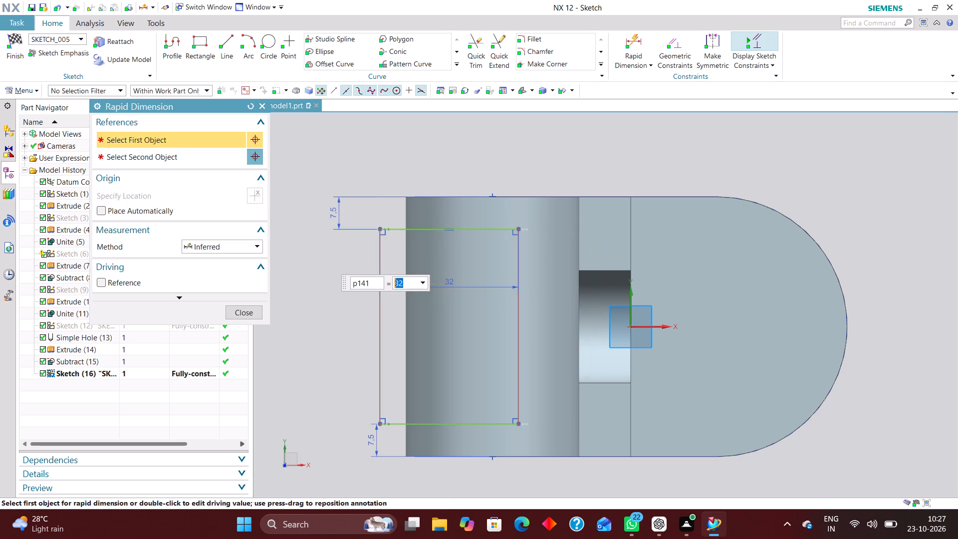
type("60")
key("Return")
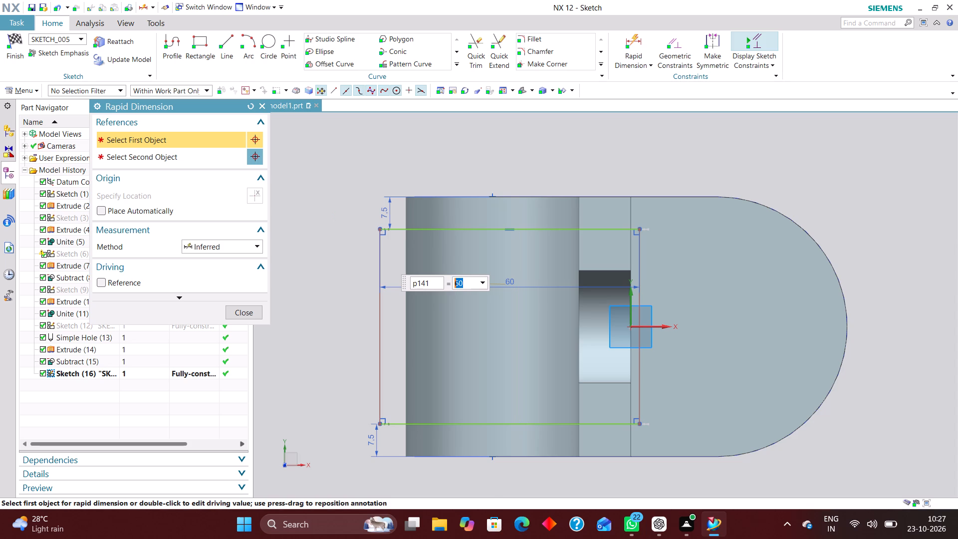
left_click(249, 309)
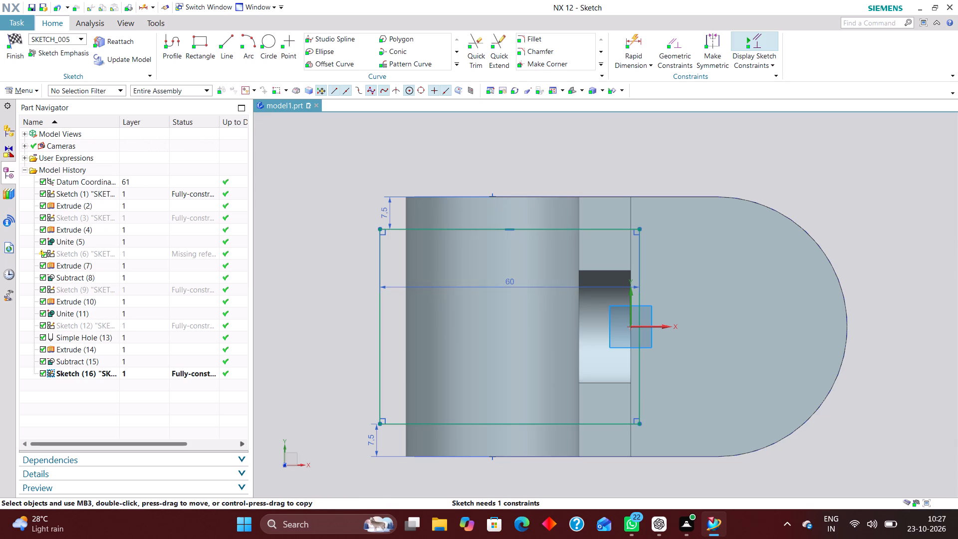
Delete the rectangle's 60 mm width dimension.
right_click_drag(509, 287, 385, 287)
Move the rectangle's +X side back to just beside the lug wall, over the round recess.
scroll(659, 336, "up", 3)
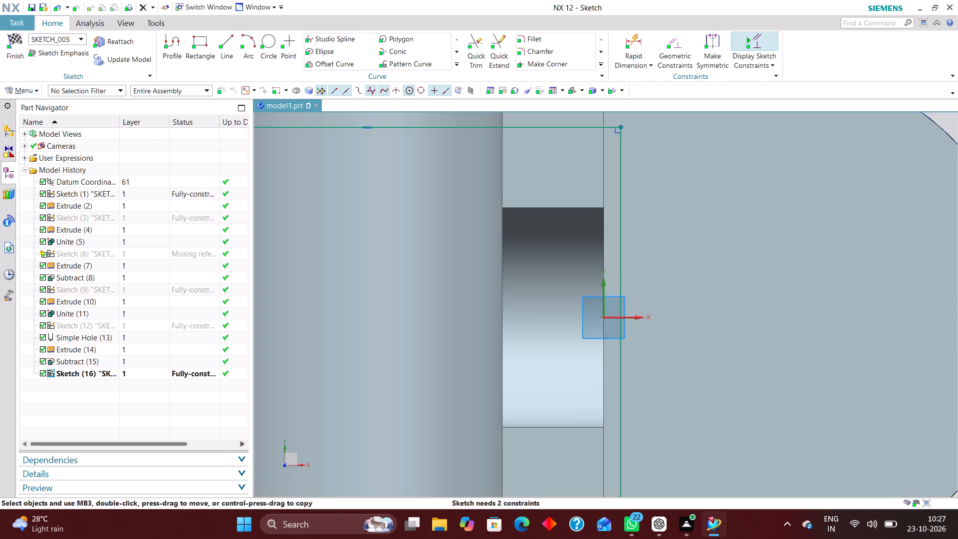
left_click_drag(620, 360, 507, 362)
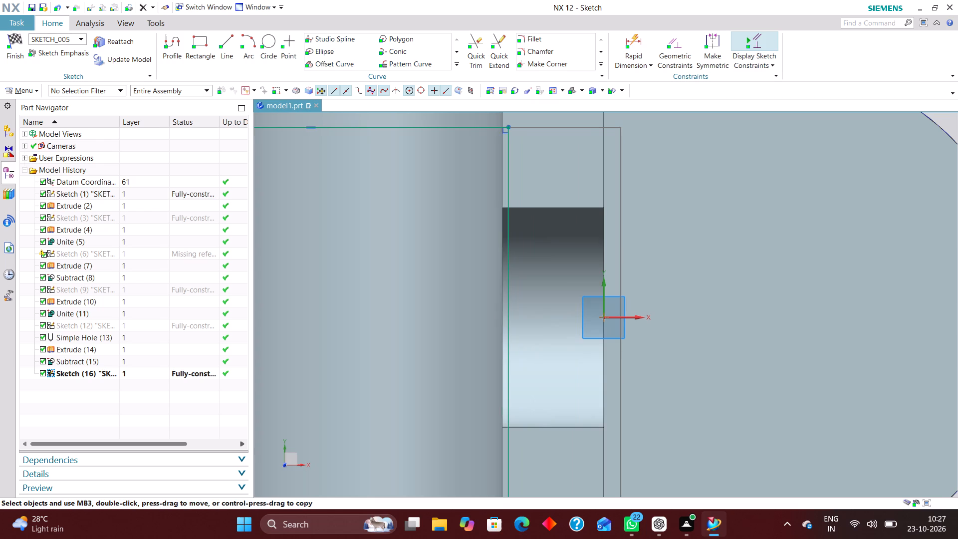
Move the rectangle's +X side onto the lug's flat +X wall.
left_click_drag(507, 362, 502, 363)
scroll(641, 334, "down", 5)
scroll(468, 344, "up", 4)
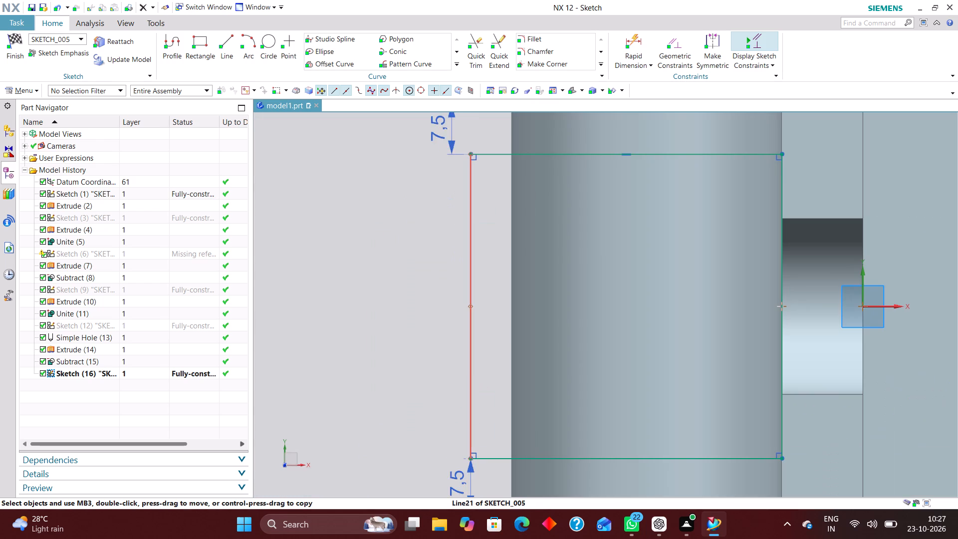
Move the rectangle's -X side to just outside the rounded edge of the lug, and finish the sketch.
left_click_drag(468, 344, 485, 345)
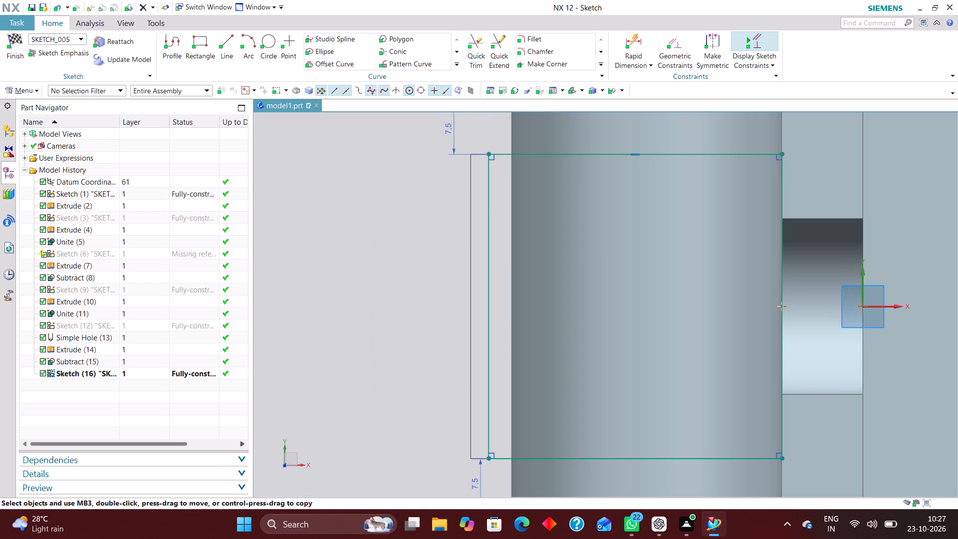
left_click_drag(485, 345, 513, 346)
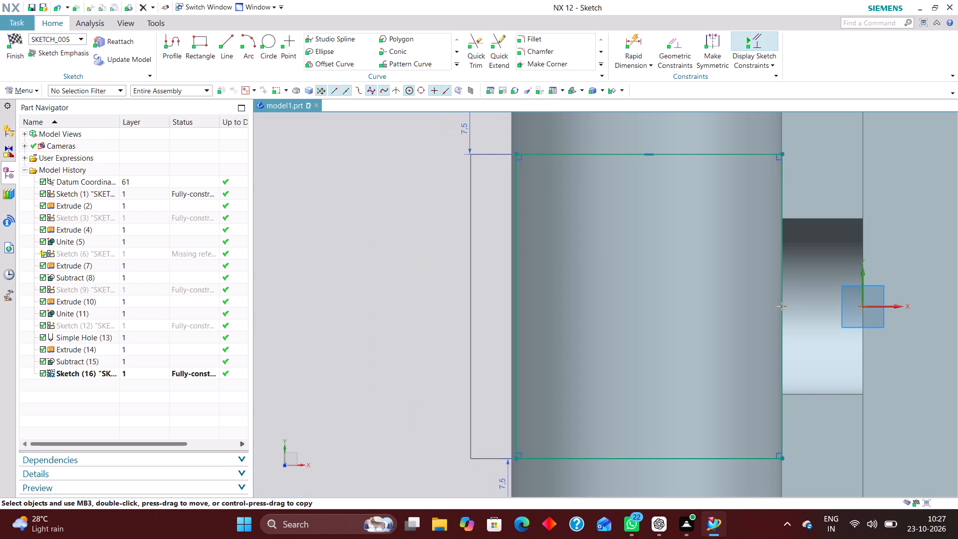
left_click_drag(513, 346, 488, 346)
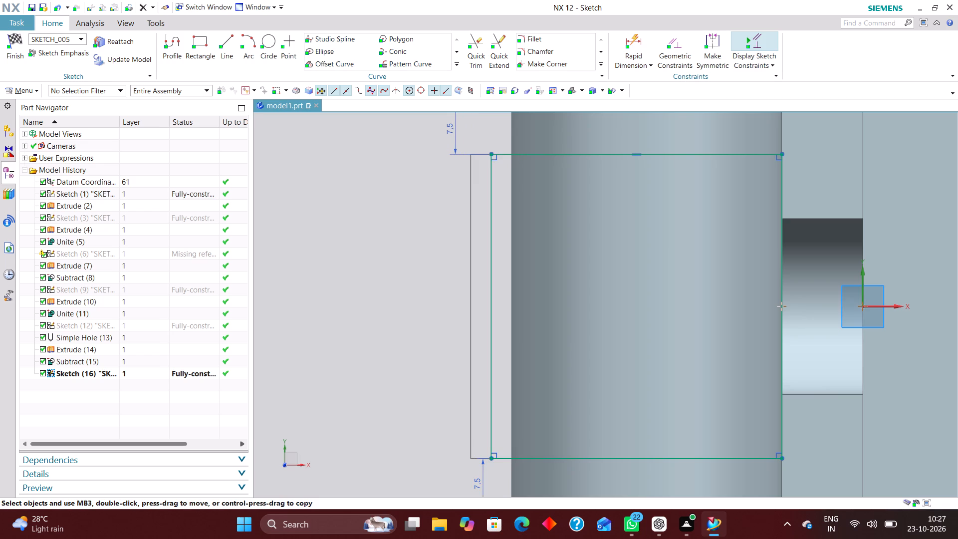
left_click_drag(488, 346, 497, 346)
left_click(15, 41)
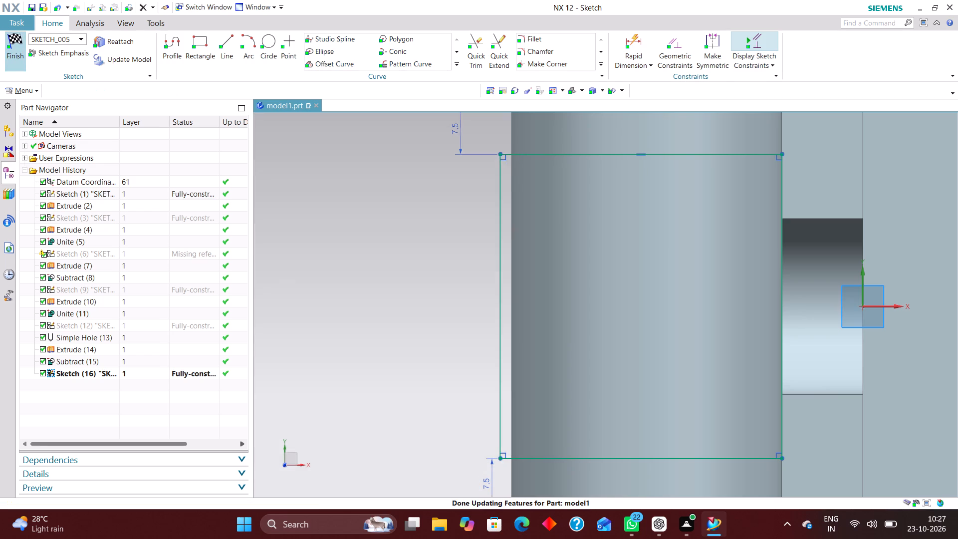
scroll(486, 246, "up", 2)
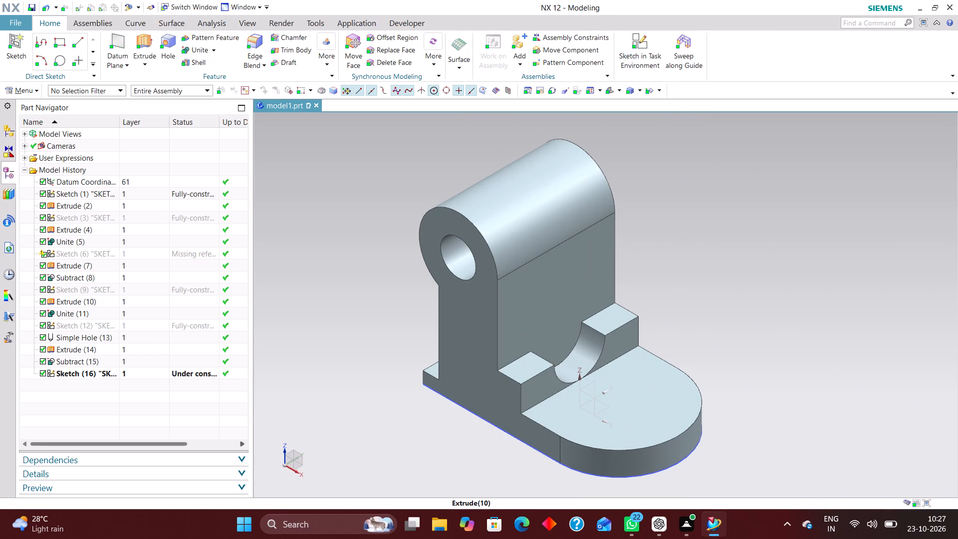
Start extruding the rectangle sketch upward past the top of the lug, with an end distance of 102 mm.
left_click(143, 41)
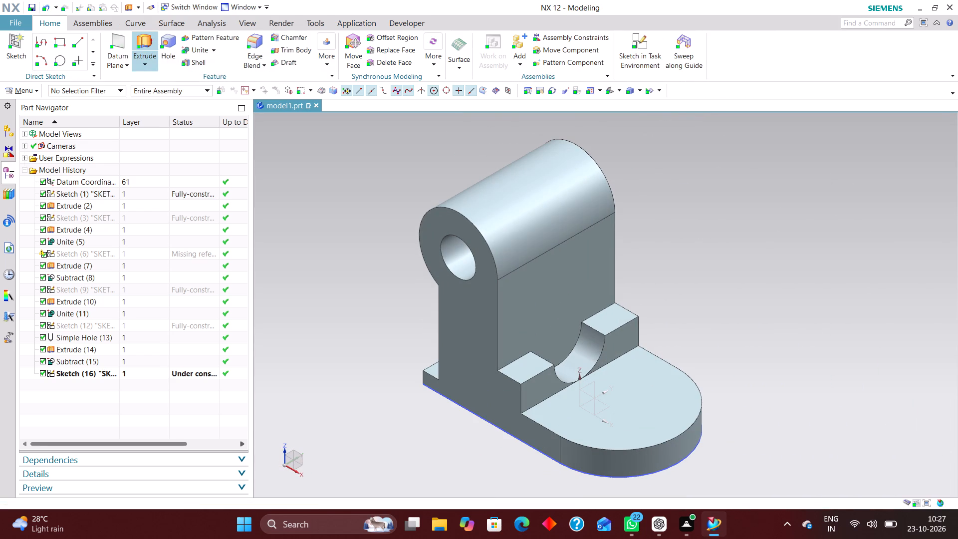
left_click(72, 374)
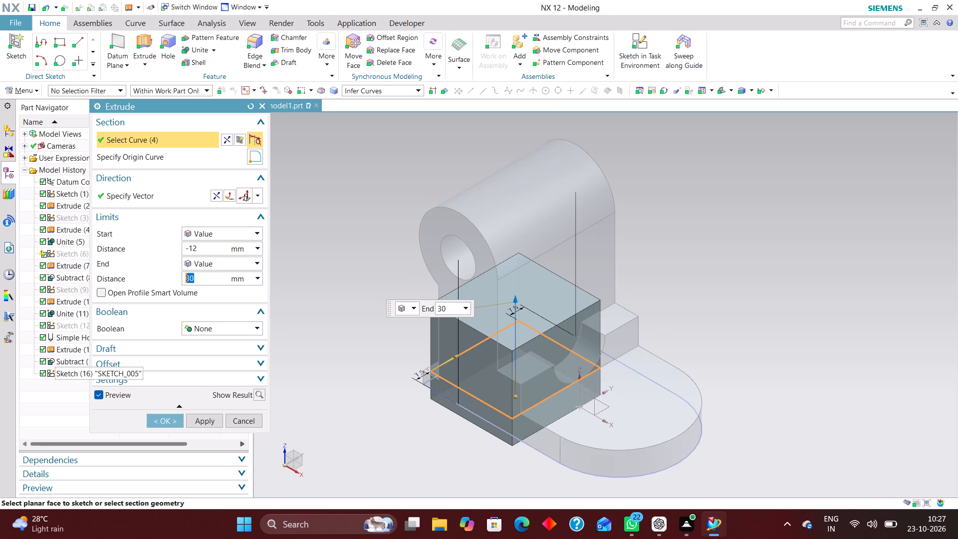
scroll(738, 357, "up", 1)
middle_click_drag(738, 357, 674, 335)
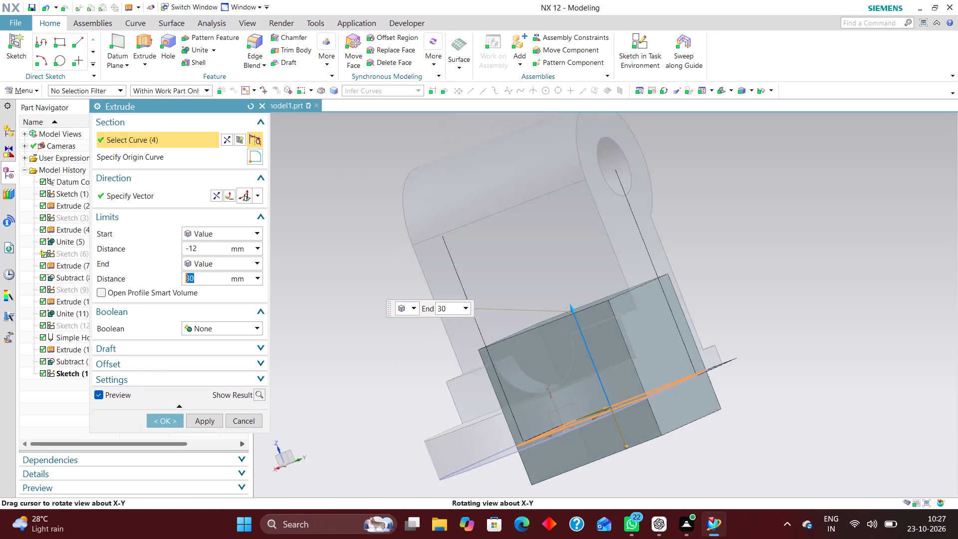
middle_click_drag(674, 335, 686, 352)
right_click_drag(772, 347, 539, 335)
scroll(525, 345, "up", 3)
scroll(530, 331, "down", 5)
left_click_drag(526, 329, 542, 170)
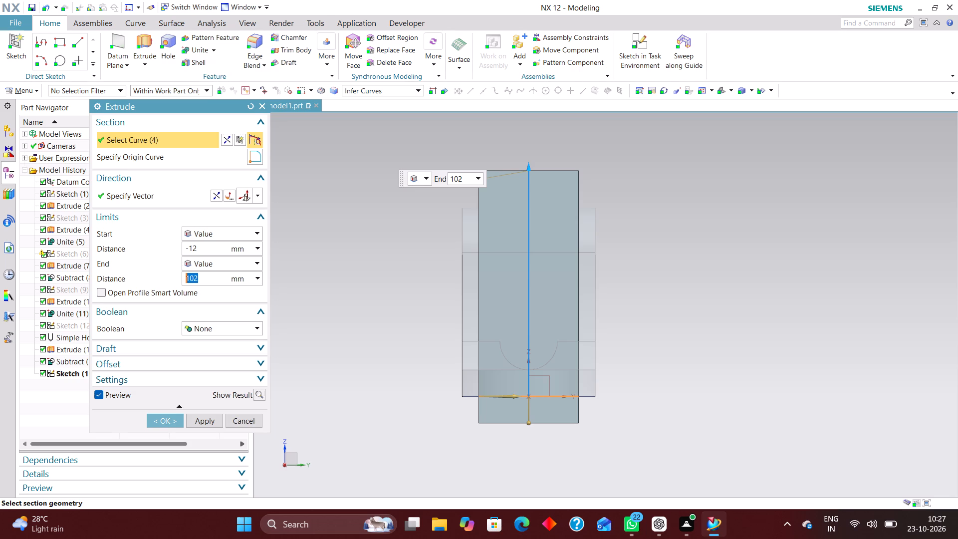
Raise the extrusion's start distance to 30 mm and create the block as a separate body.
left_click_drag(530, 427, 538, 279)
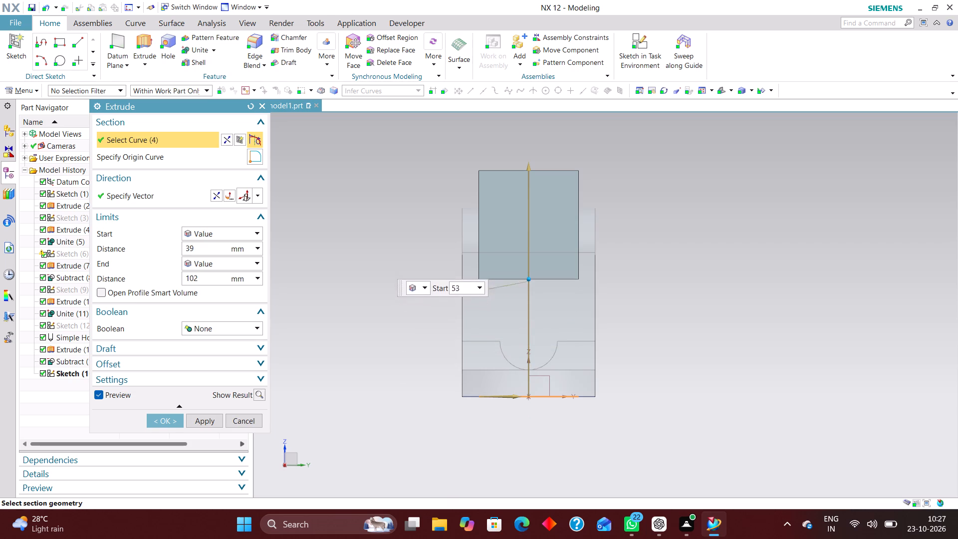
left_click_drag(538, 279, 536, 317)
middle_click_drag(445, 400, 492, 395)
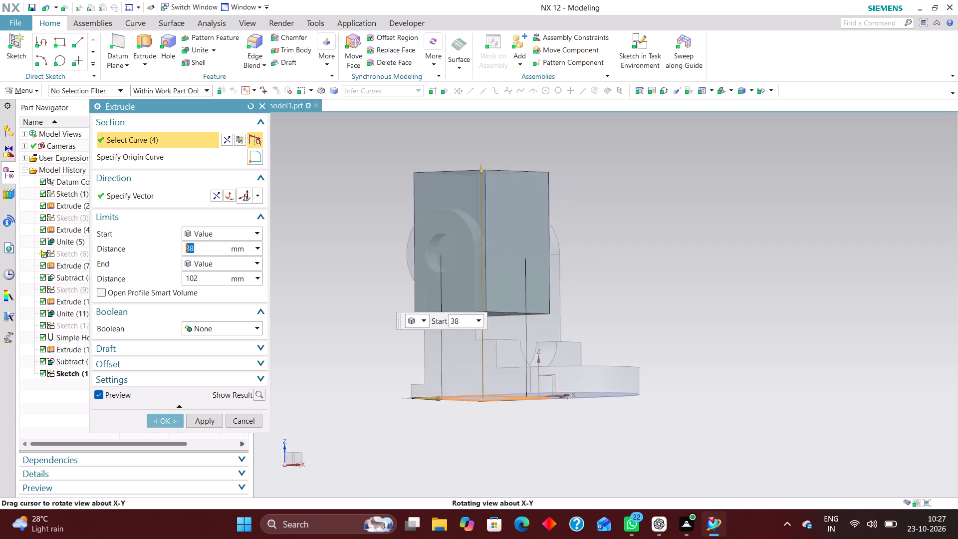
middle_click_drag(492, 395, 484, 406)
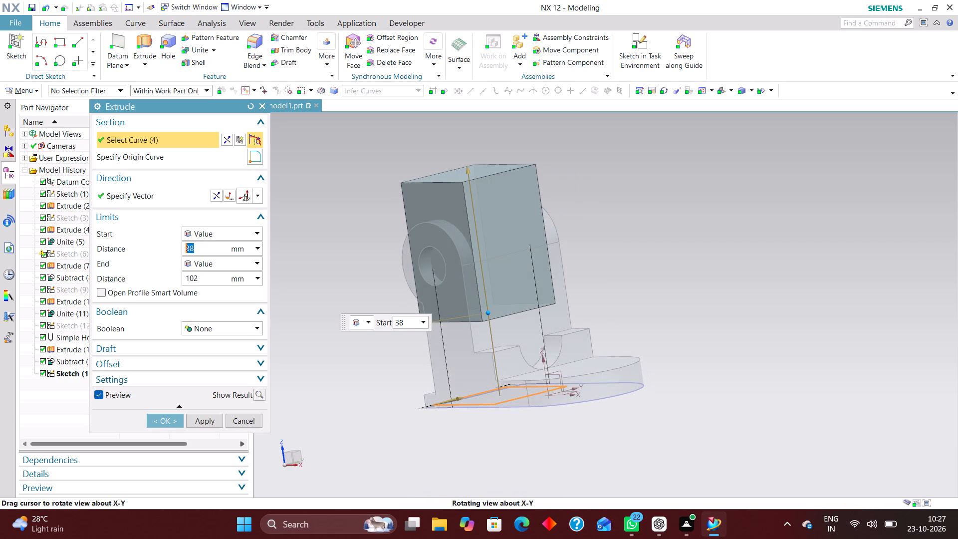
middle_click_drag(484, 406, 466, 410)
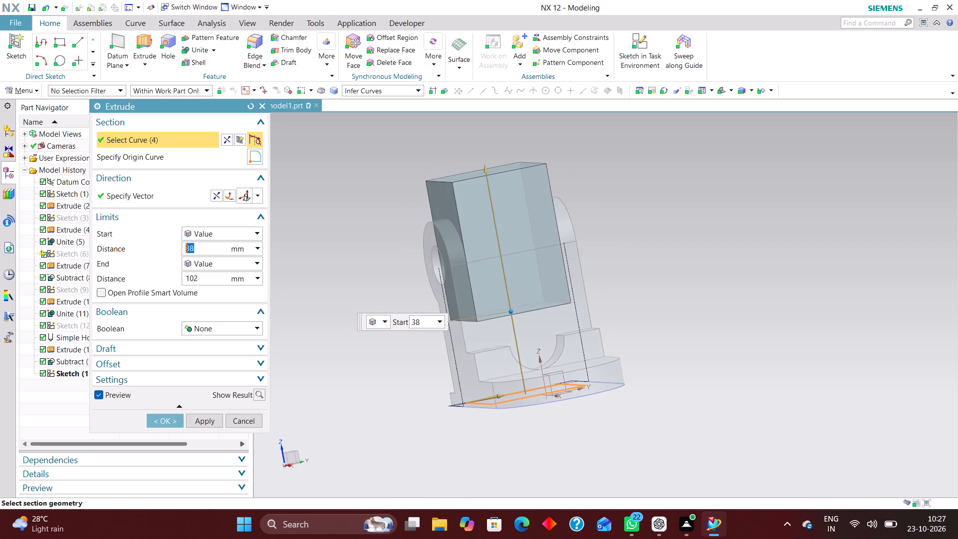
scroll(502, 301, "up", 3)
left_click_drag(516, 320, 519, 345)
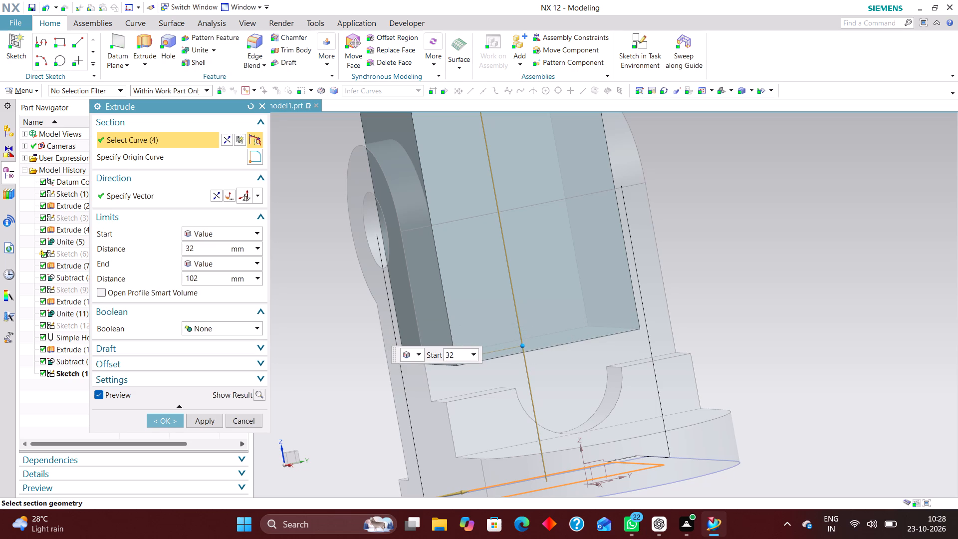
left_click_drag(519, 345, 519, 345)
left_click_drag(519, 345, 519, 351)
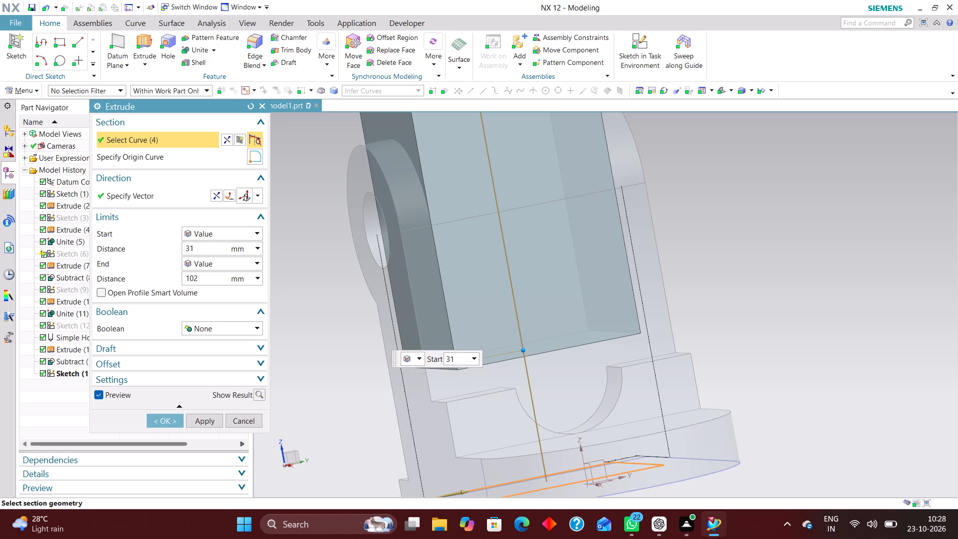
left_click_drag(519, 351, 519, 353)
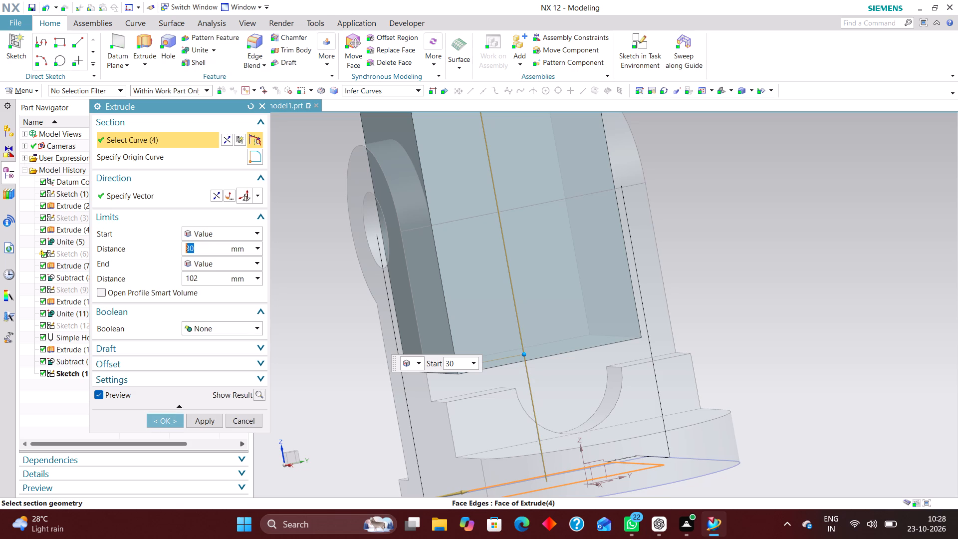
left_click(171, 422)
Subtract the extruded block from the bracket body to split the lug into two.
scroll(324, 400, "down", 3)
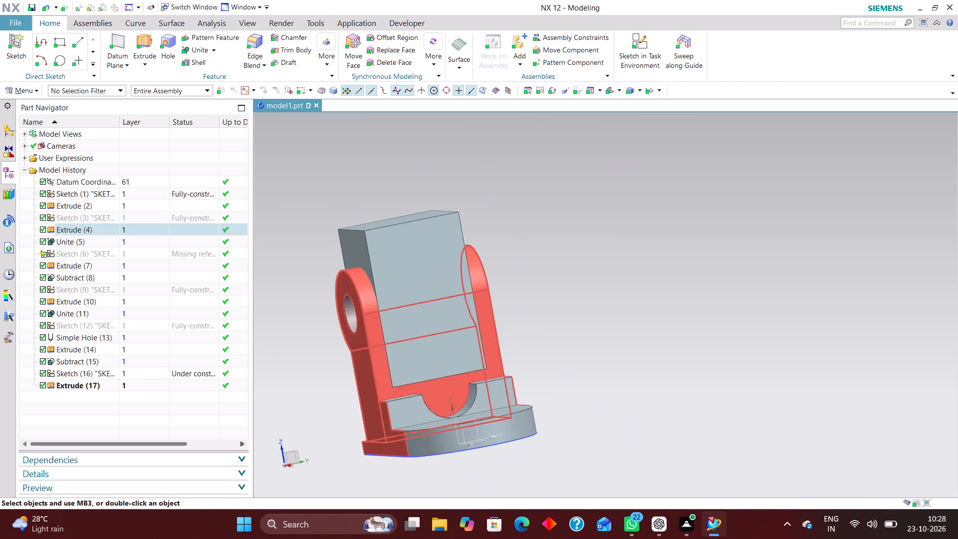
left_click(217, 47)
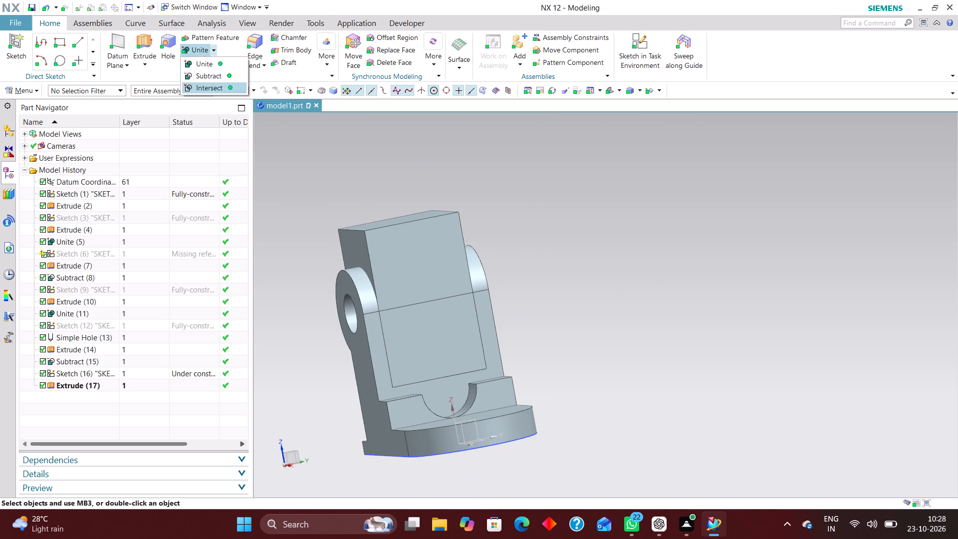
left_click(220, 73)
left_click(375, 356)
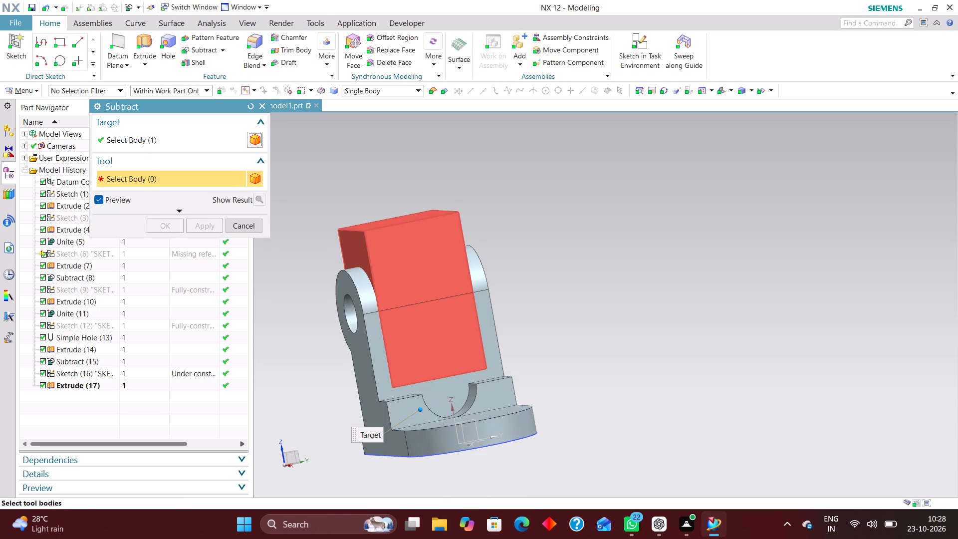
left_click(443, 346)
left_click(173, 226)
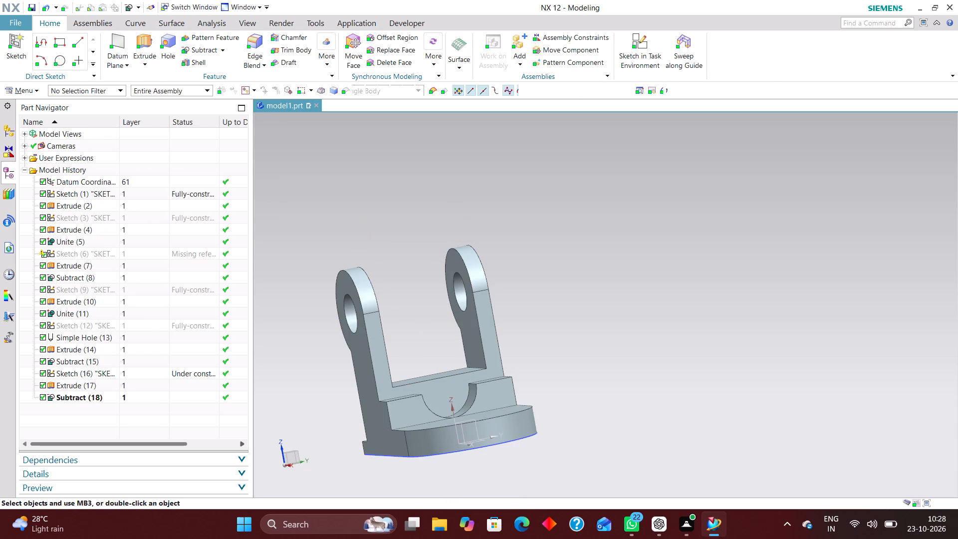
Edit the cutting block's extrusion so that its start distance is 35 mm.
key("End")
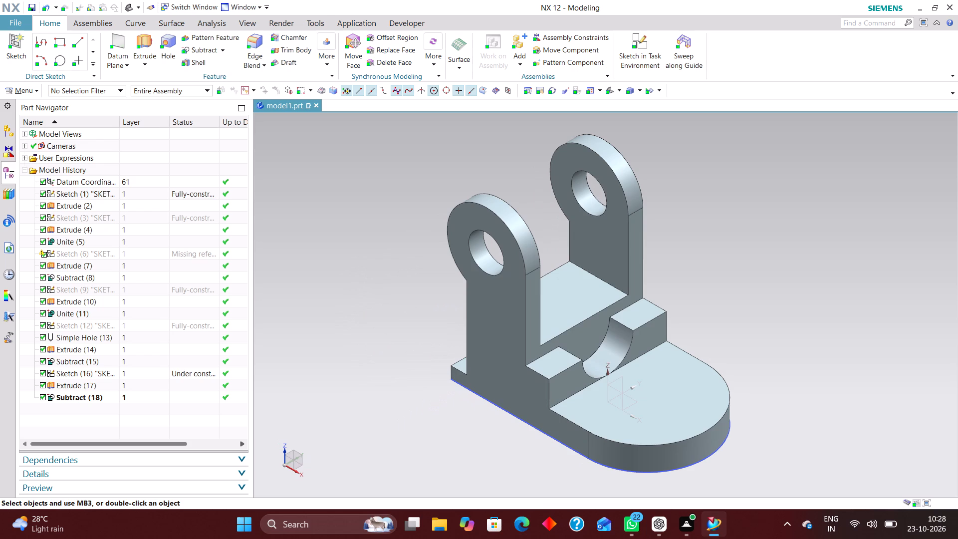
left_click(106, 385)
right_click(106, 385)
left_click(147, 149)
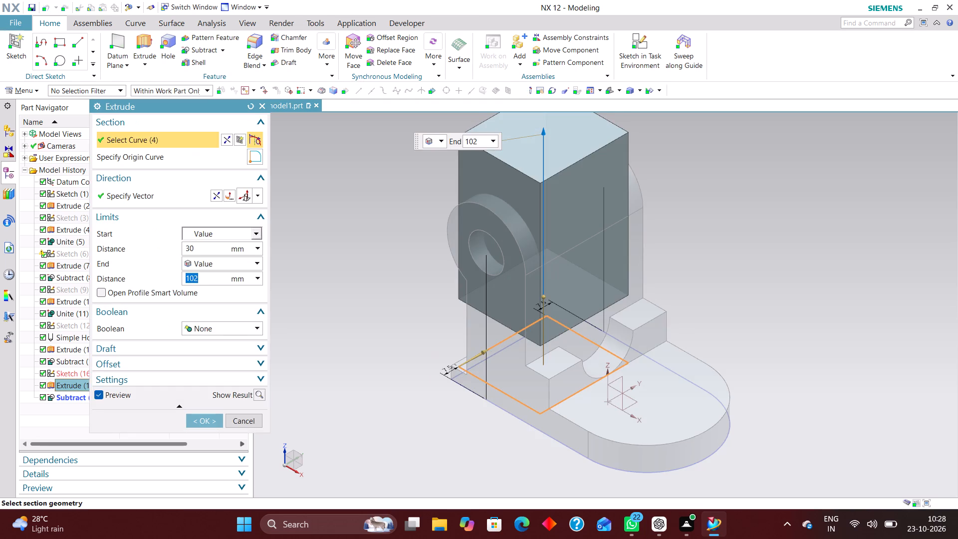
middle_click_drag(774, 323, 811, 303)
right_click_drag(810, 298, 760, 298)
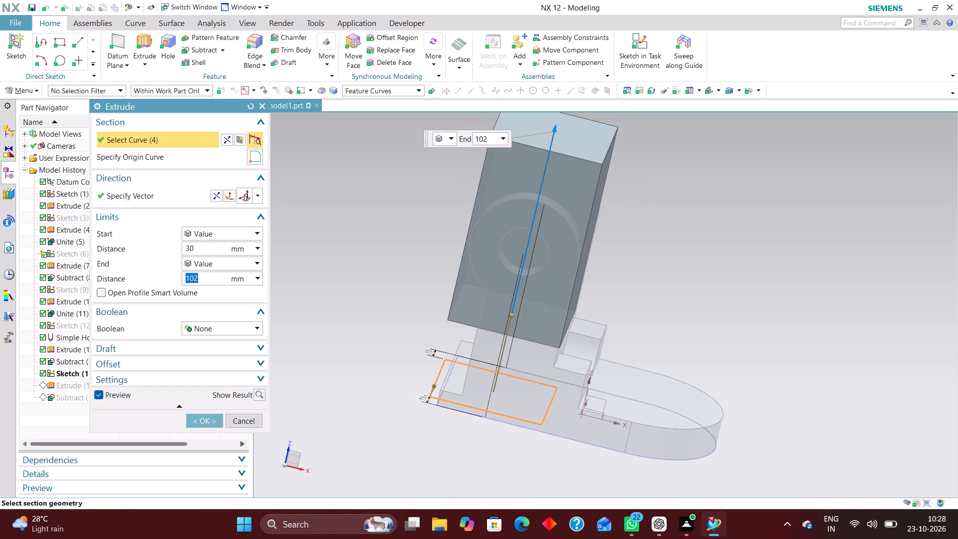
right_click_drag(760, 298, 645, 280)
left_click_drag(199, 246, 163, 249)
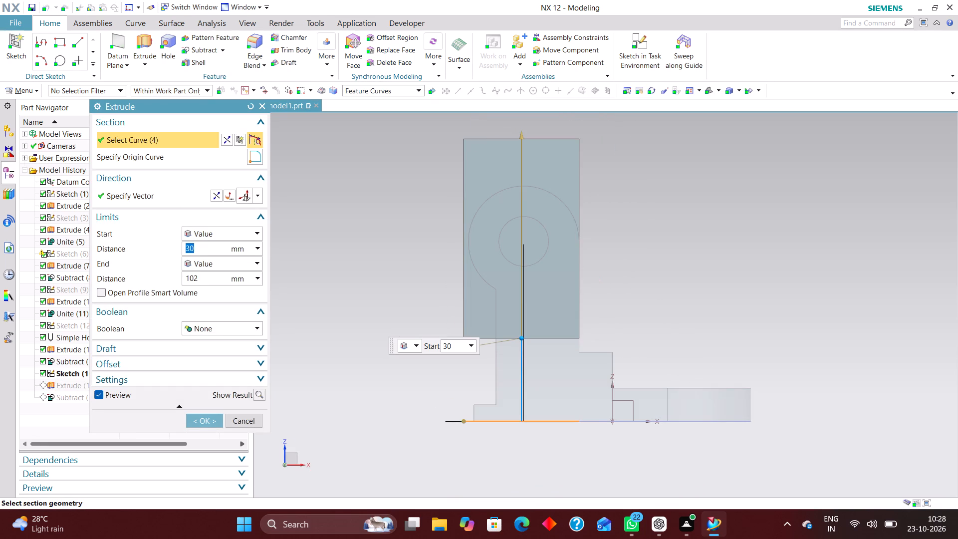
key("3")
key("5")
key("Return")
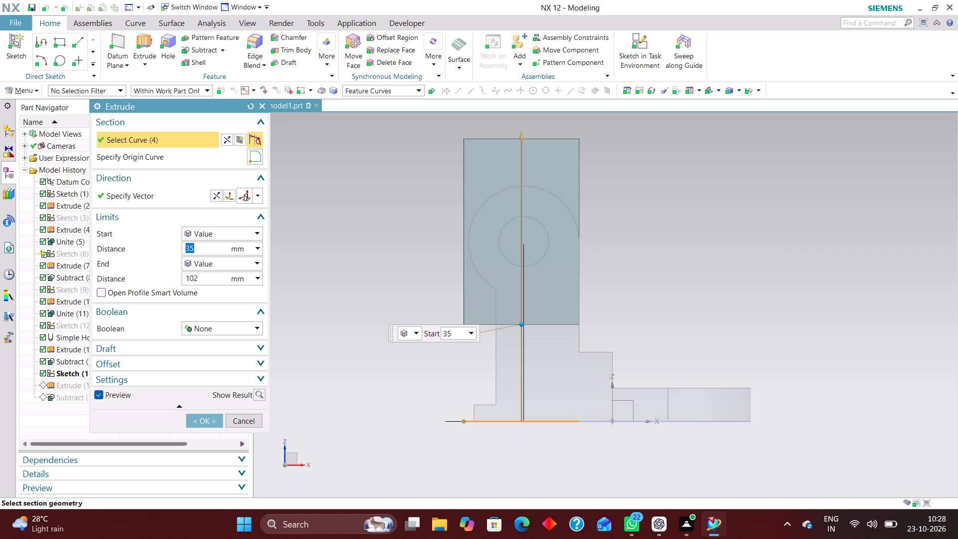
left_click(200, 421)
Examine the split lugs and the slot floor between them from several sides.
middle_click_drag(731, 336, 704, 357)
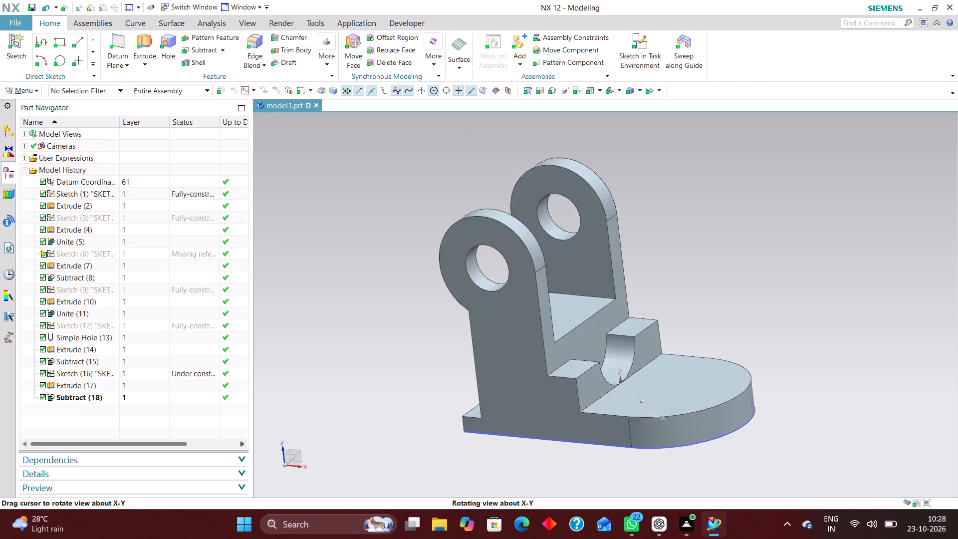
middle_click_drag(704, 357, 699, 362)
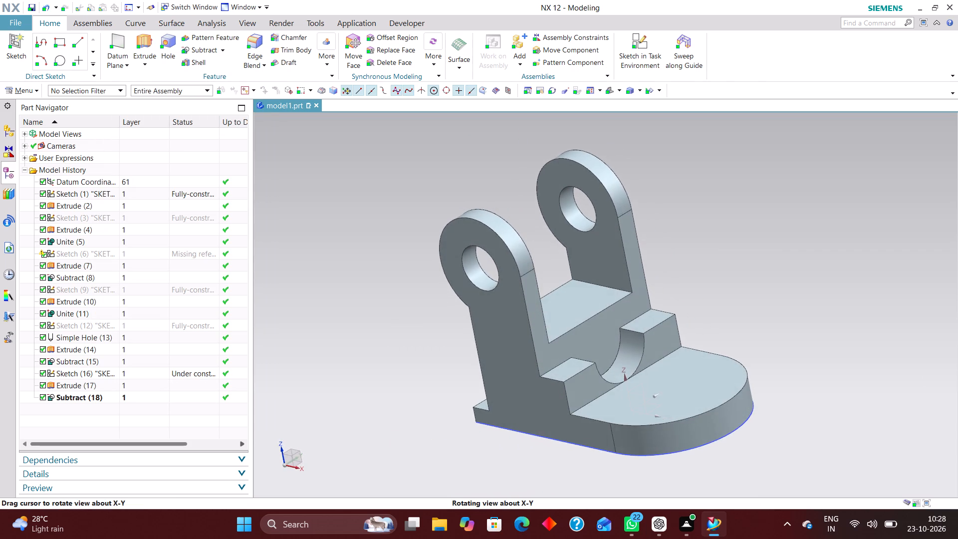
middle_click_drag(699, 362, 746, 339)
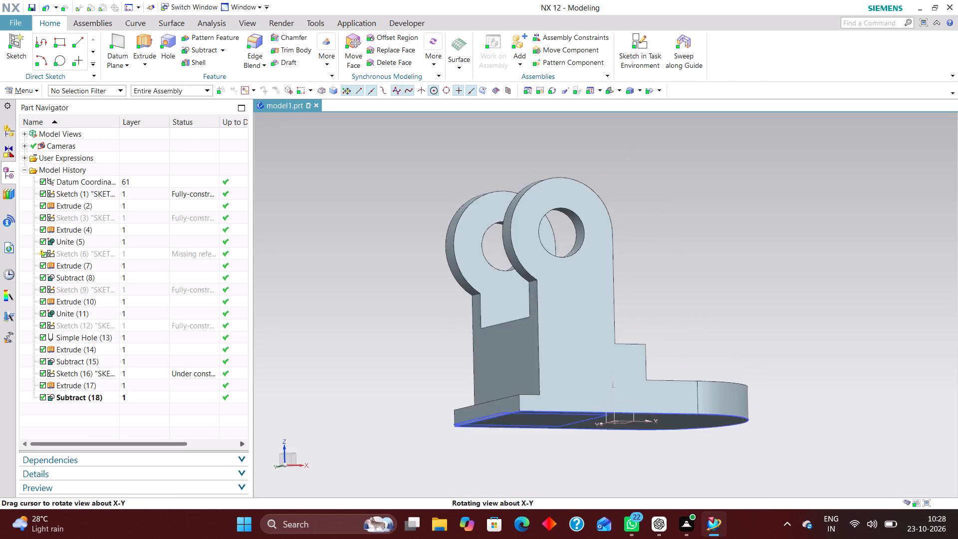
middle_click_drag(746, 339, 694, 357)
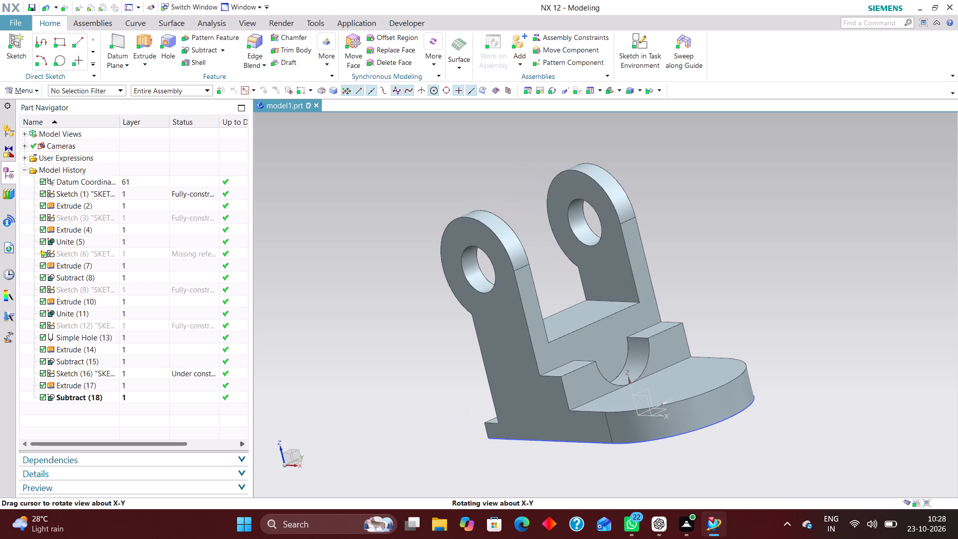
middle_click_drag(694, 357, 722, 351)
middle_click_drag(727, 348, 750, 336)
middle_click_drag(746, 341, 721, 344)
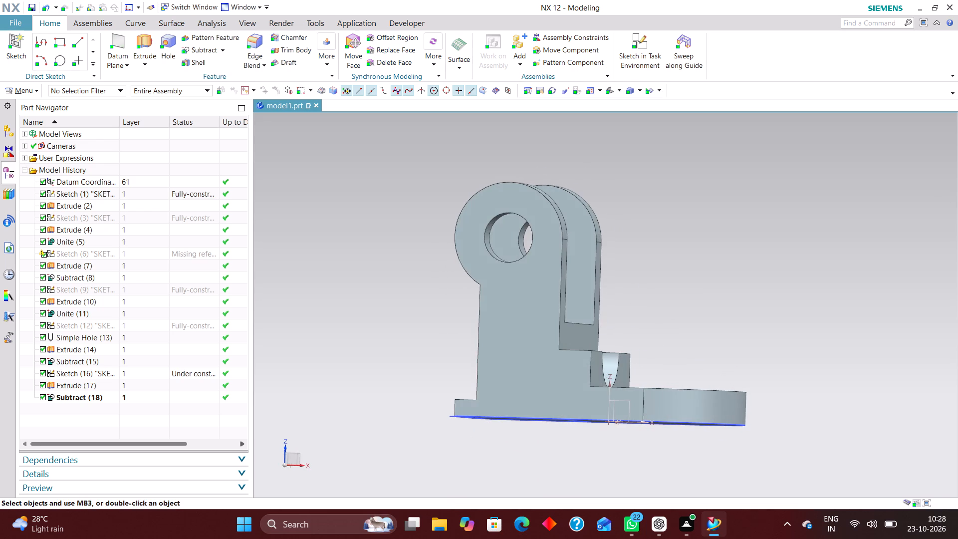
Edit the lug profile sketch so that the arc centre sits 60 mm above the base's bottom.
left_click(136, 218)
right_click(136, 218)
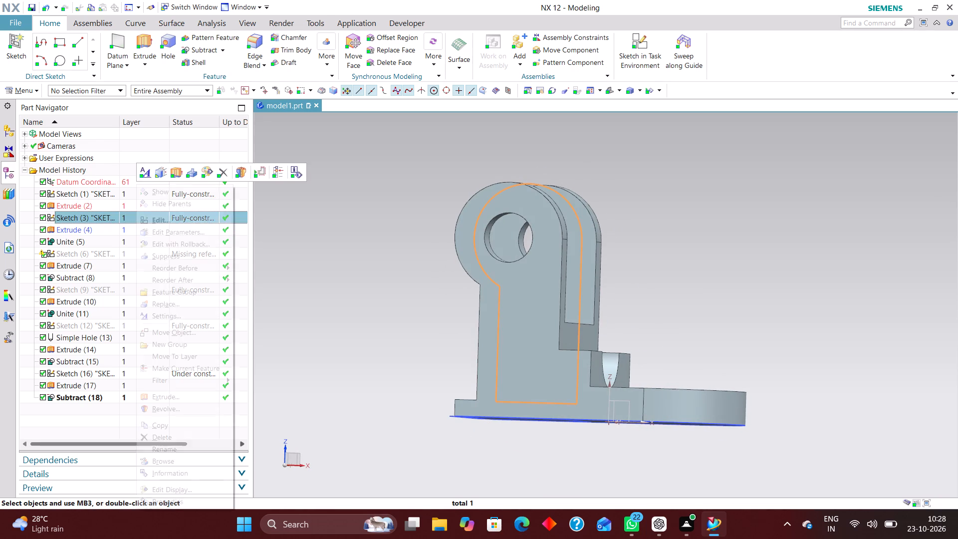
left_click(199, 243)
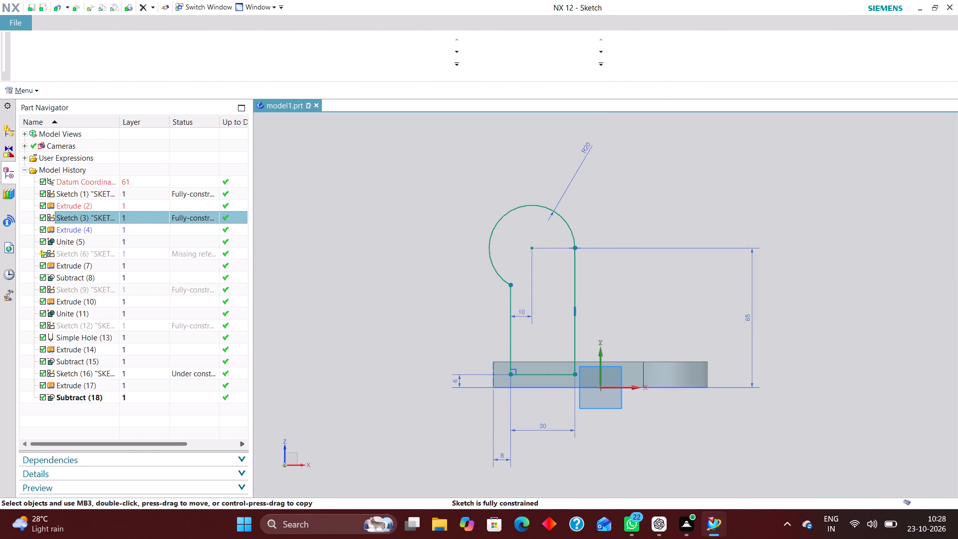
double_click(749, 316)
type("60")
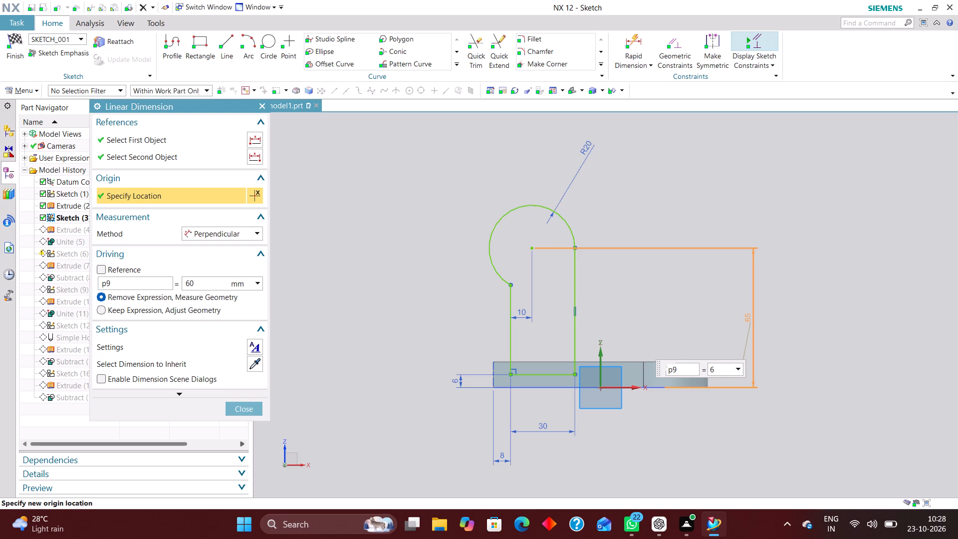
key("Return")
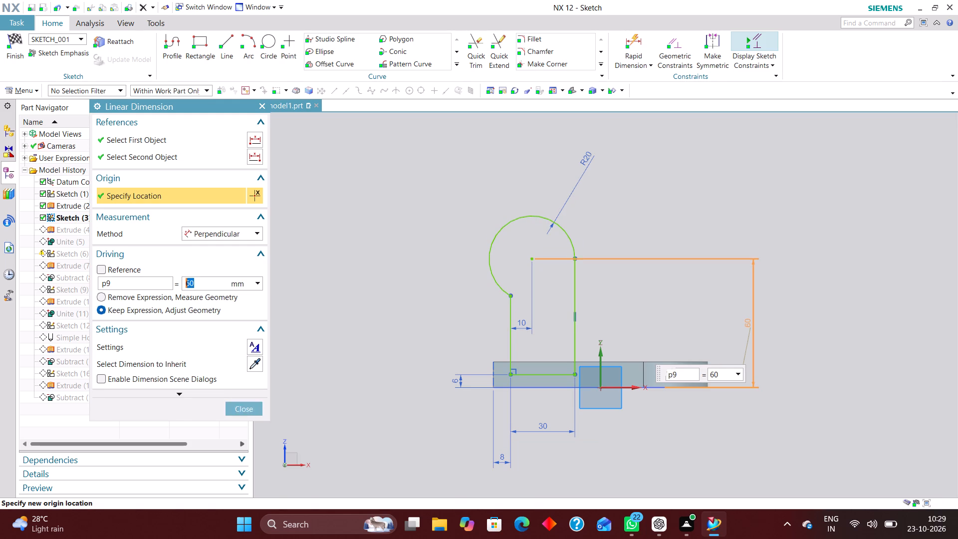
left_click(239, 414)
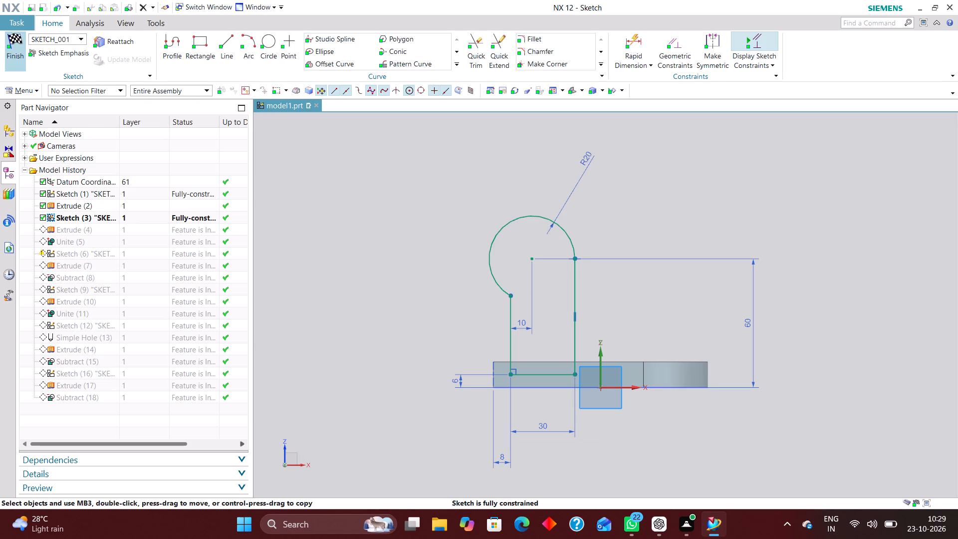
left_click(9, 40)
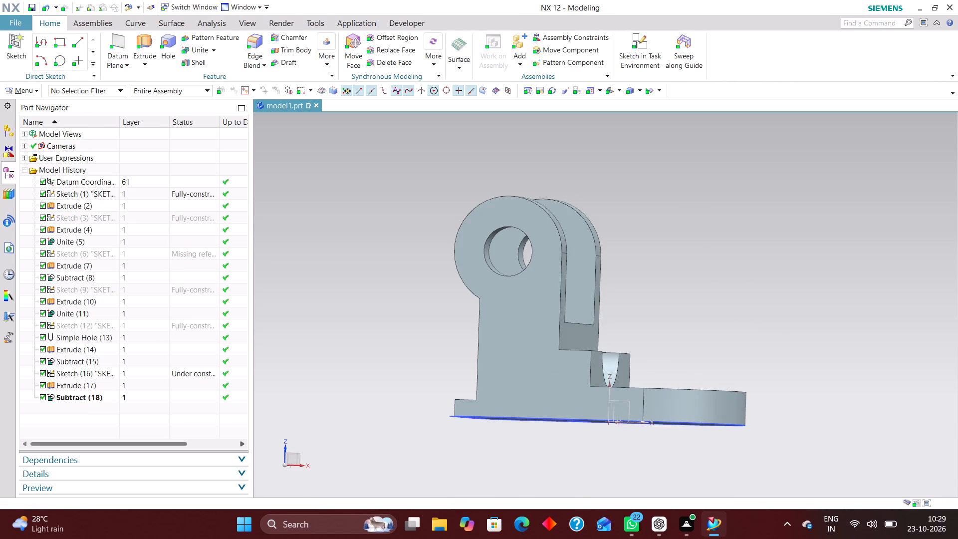
Edit the lug profile sketch again and set the arc centre's height above the base's bottom to 55 mm.
scroll(702, 321, "up", 1)
middle_click_drag(702, 321, 679, 341)
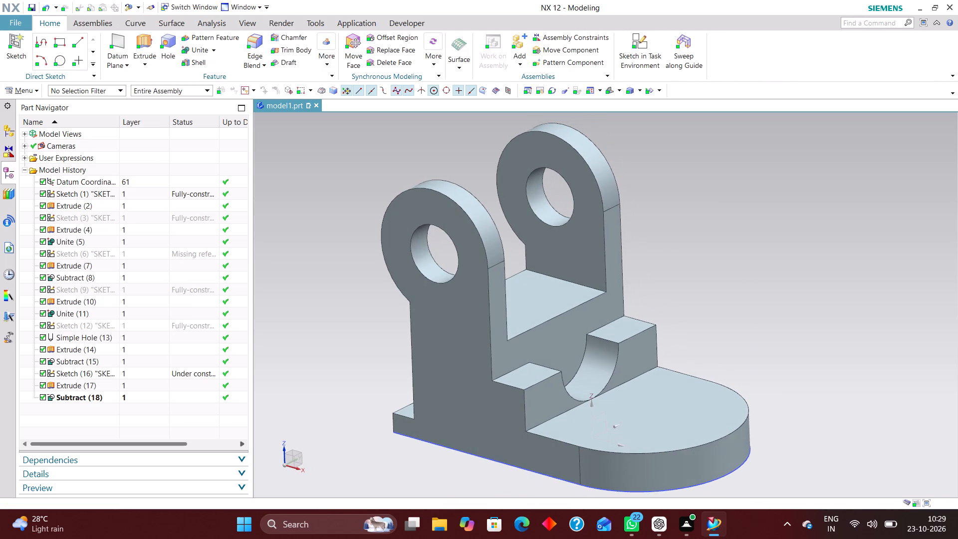
left_click(144, 215)
right_click(144, 215)
left_click(203, 246)
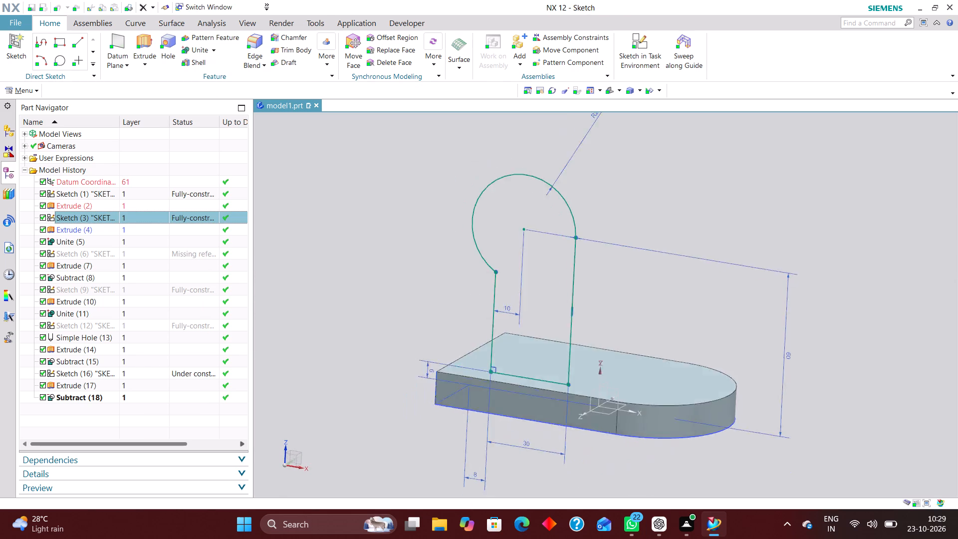
double_click(758, 319)
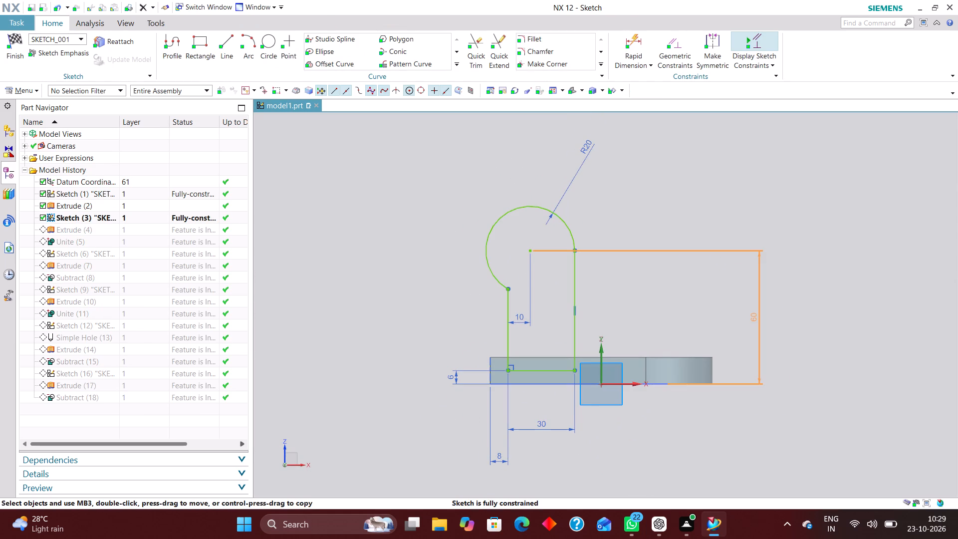
type("55")
key("Return")
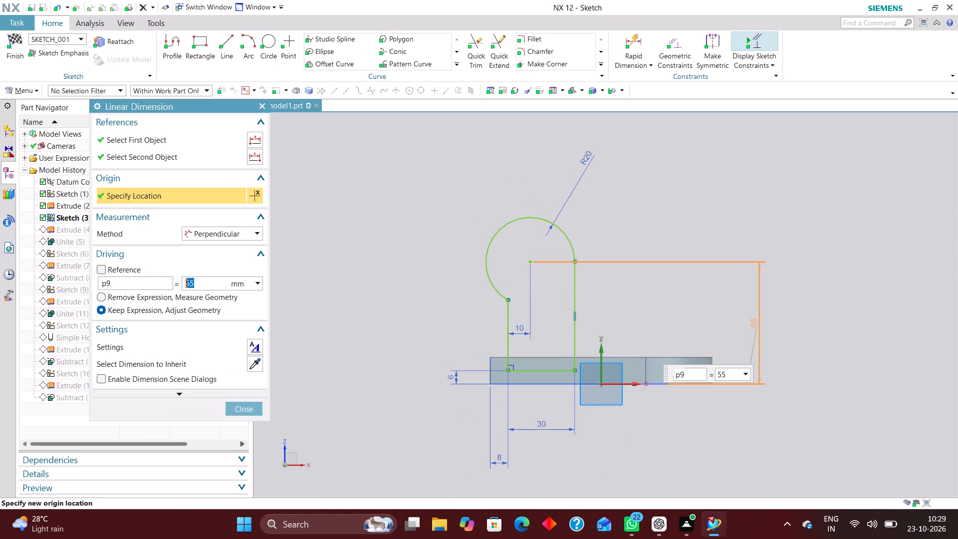
left_click(253, 408)
left_click(13, 39)
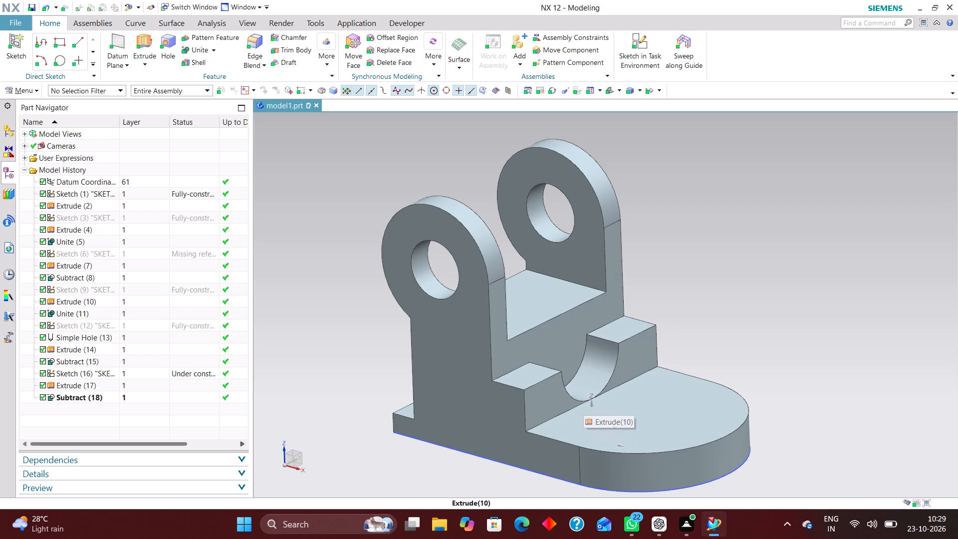
Measure the distance between the top of the notched step and the slot floor between the lugs.
scroll(608, 341, "up", 3)
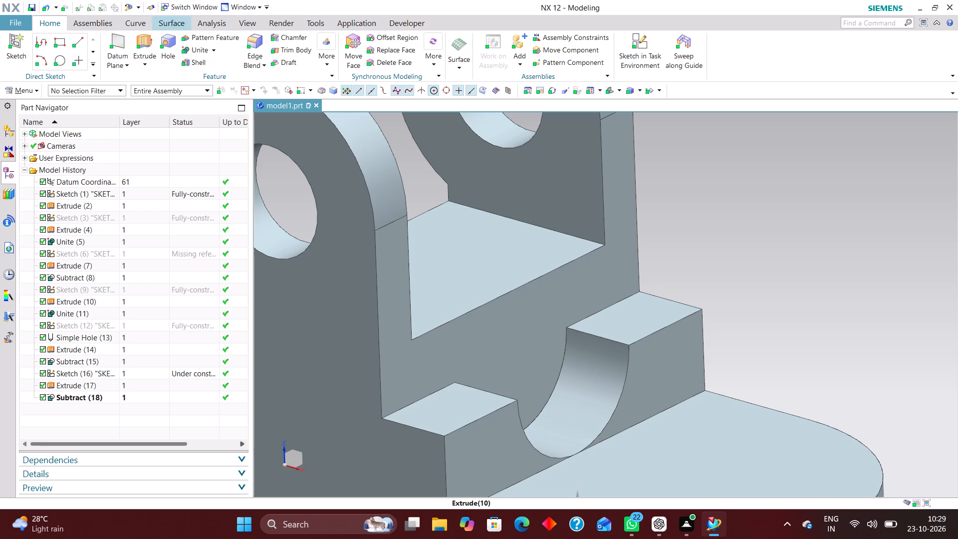
left_click(225, 23)
left_click(16, 49)
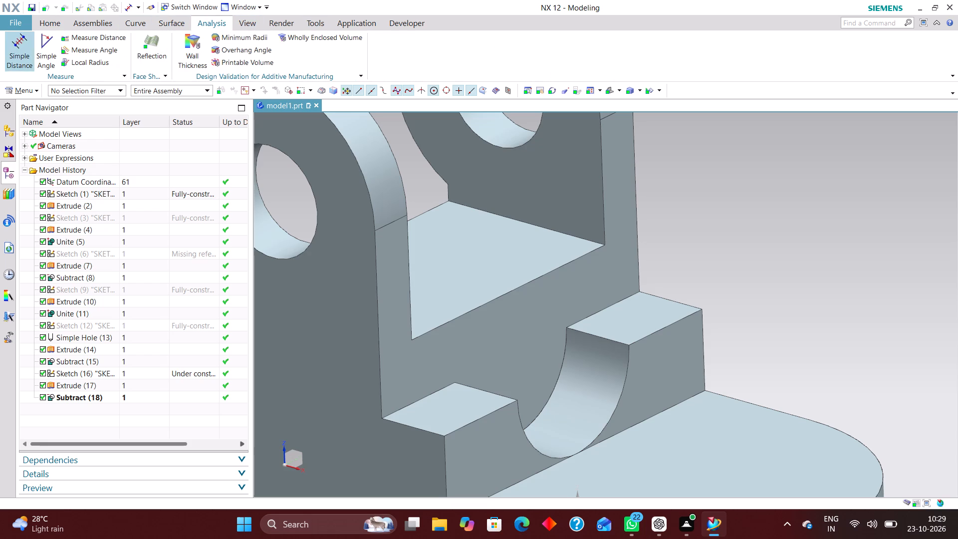
left_click(630, 314)
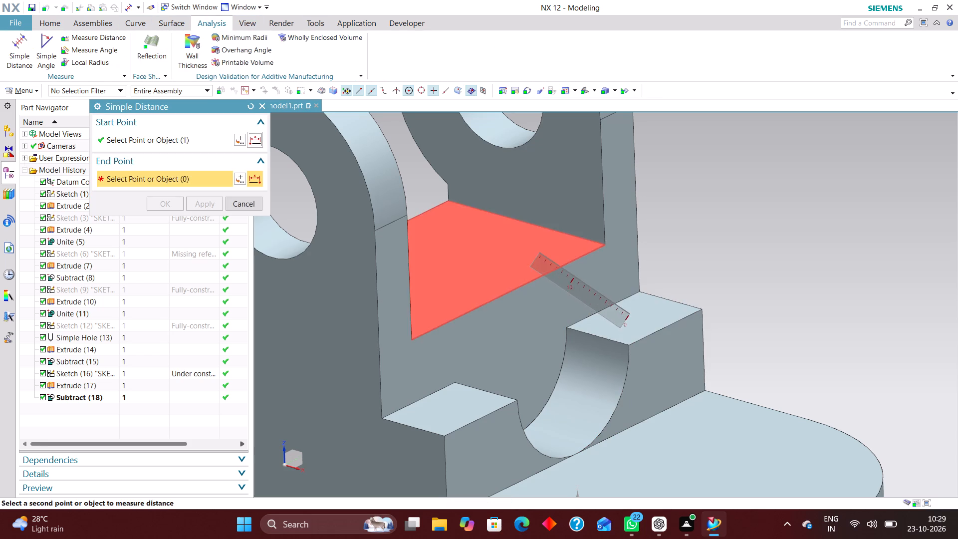
left_click(539, 252)
left_click(246, 199)
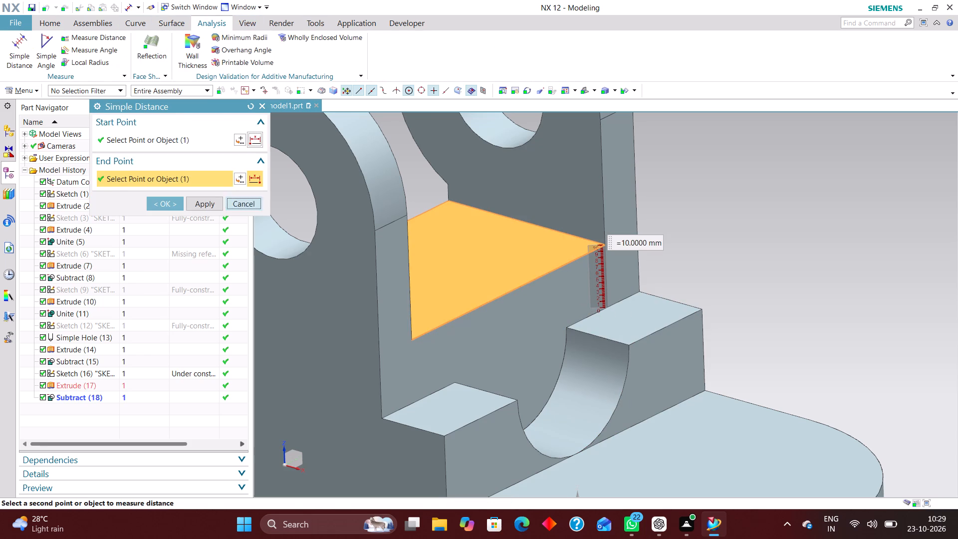
Hide the cutting block's rectangle sketch and the base outline sketch on the bracket's underside.
scroll(558, 339, "down", 4)
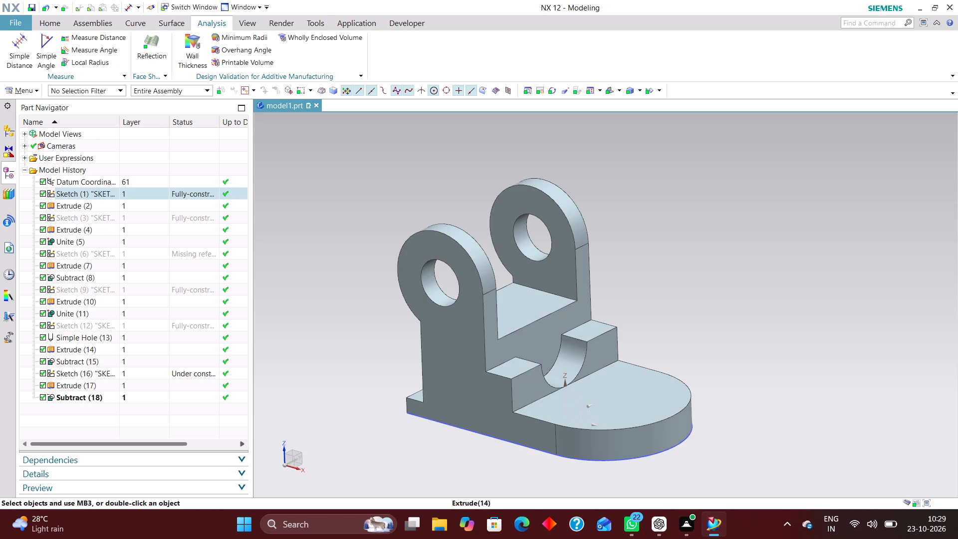
scroll(475, 463, "down", 2)
scroll(480, 455, "up", 3)
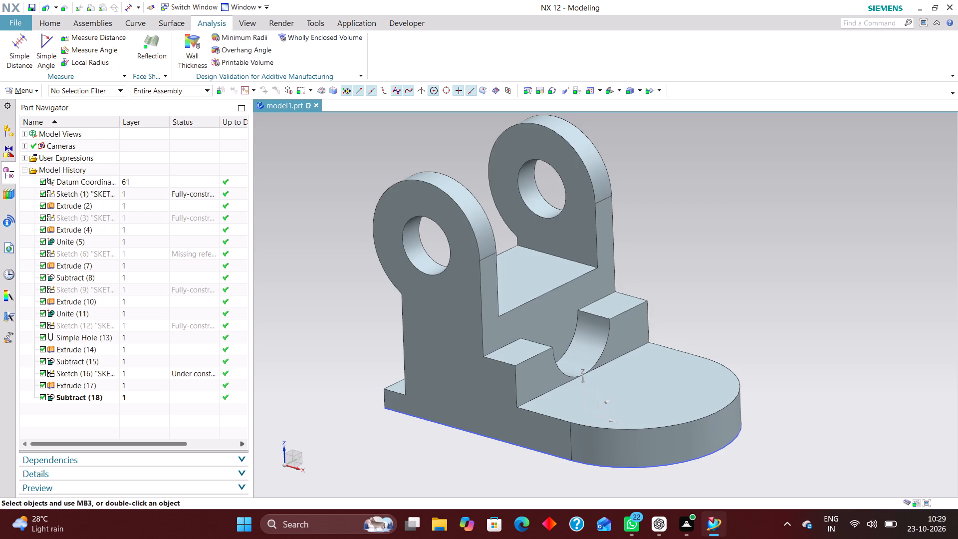
scroll(478, 442, "down", 2)
scroll(492, 460, "up", 2)
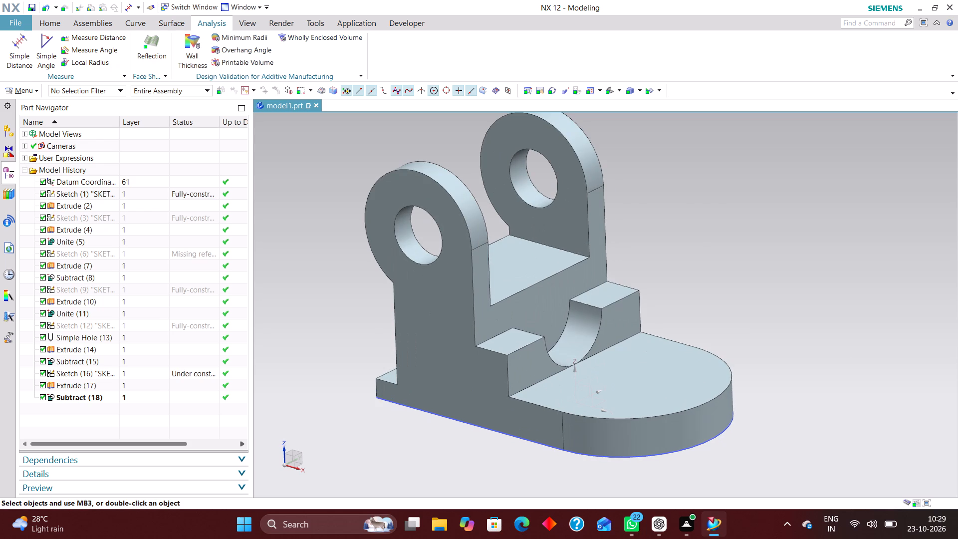
middle_click_drag(527, 460, 517, 426)
scroll(518, 436, "up", 1)
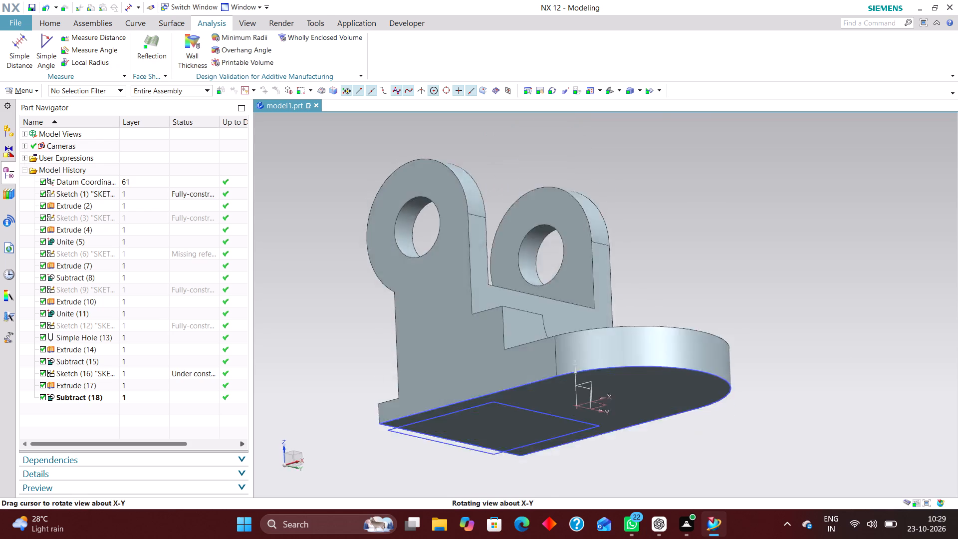
middle_click_drag(517, 426, 510, 404)
middle_click_drag(512, 396, 515, 416)
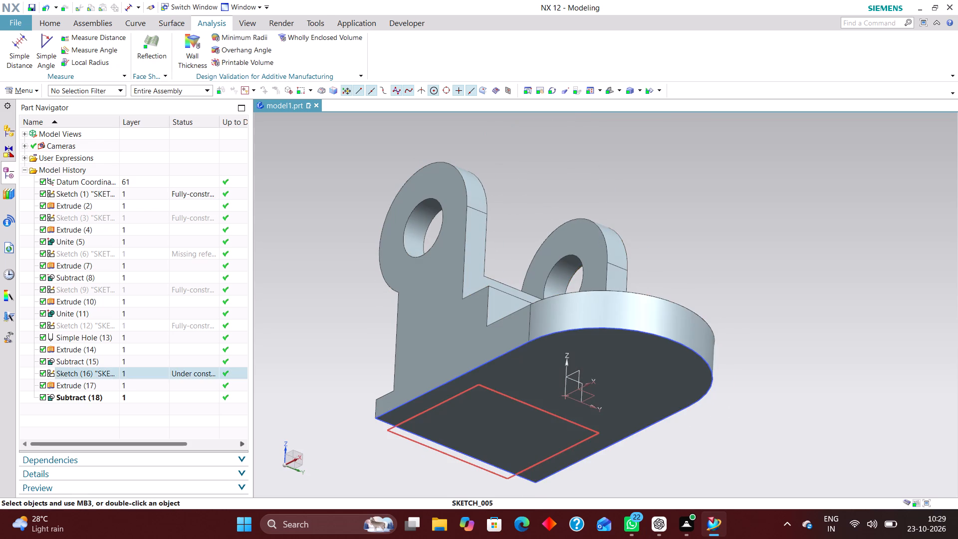
right_click_drag(402, 437, 402, 465)
scroll(480, 413, "down", 4)
scroll(455, 394, "up", 4)
right_click_drag(517, 393, 512, 424)
scroll(486, 389, "down", 3)
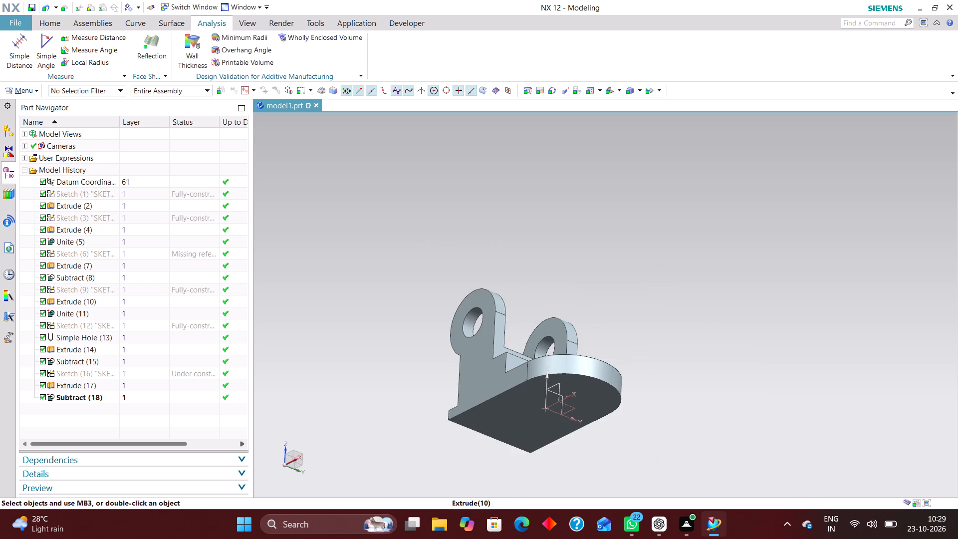
Create a new task-environment sketch on the XY plane of the datum coordinate system.
middle_click_drag(677, 369, 674, 403)
scroll(670, 408, "up", 3)
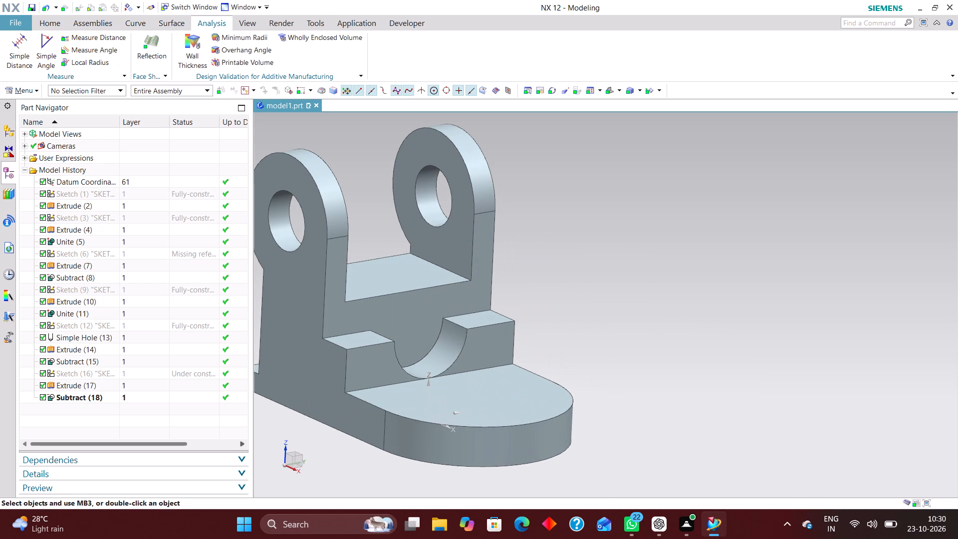
left_click(51, 23)
scroll(543, 237, "down", 2)
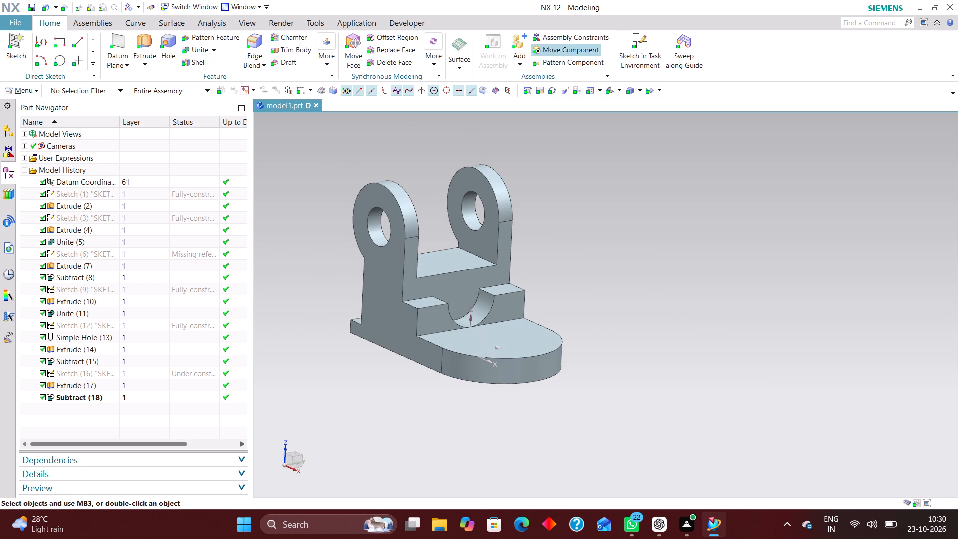
left_click(649, 39)
scroll(483, 357, "up", 6)
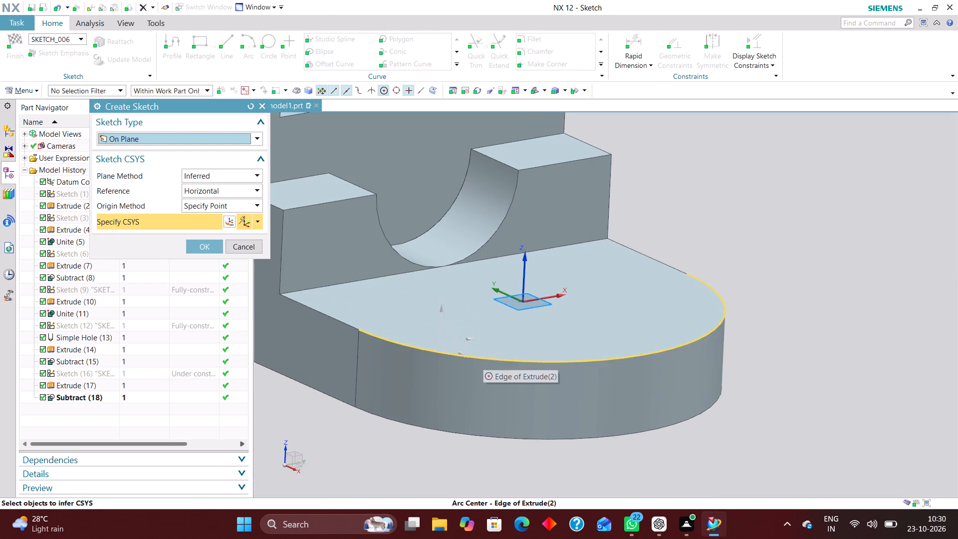
left_click(462, 347)
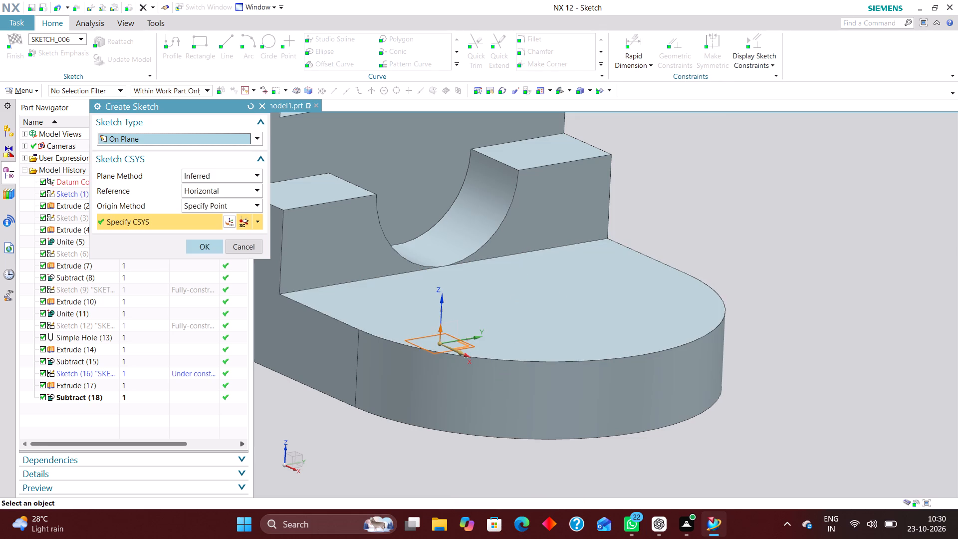
left_click(212, 246)
scroll(508, 301, "down", 9)
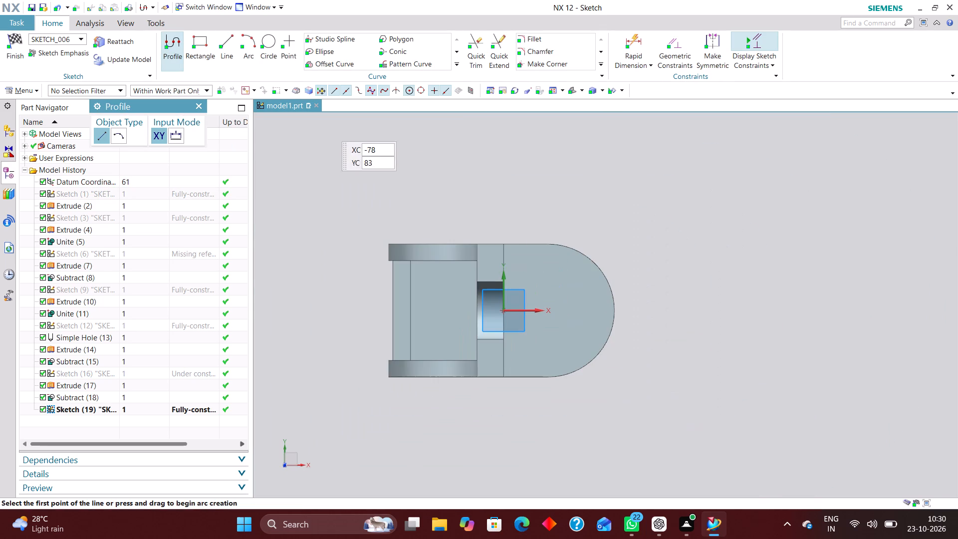
Sketch a rectangle about 33 mm high over the base's rounded end and constrain its outer side's midpoint onto the X axis.
left_click(201, 47)
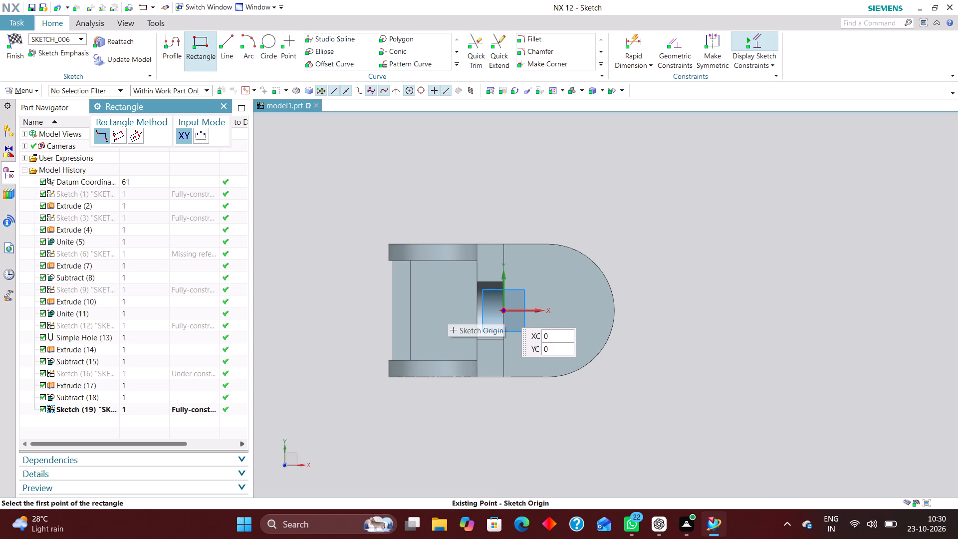
left_click(517, 271)
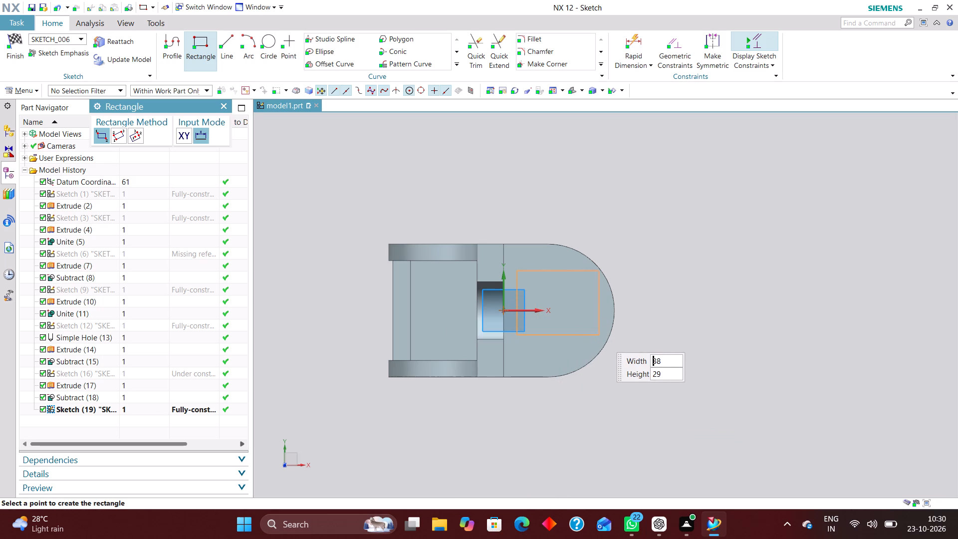
left_click(589, 344)
left_click(677, 43)
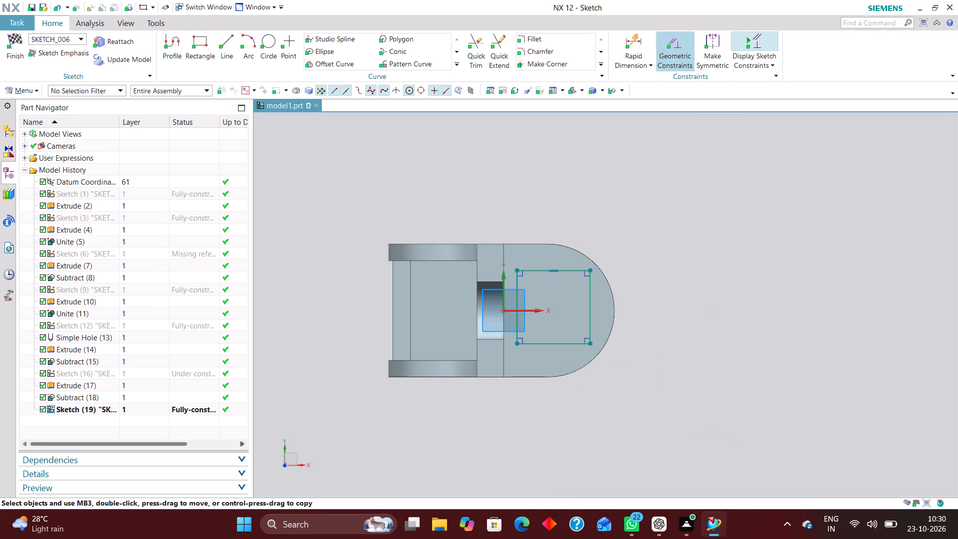
left_click(589, 306)
left_click(524, 308)
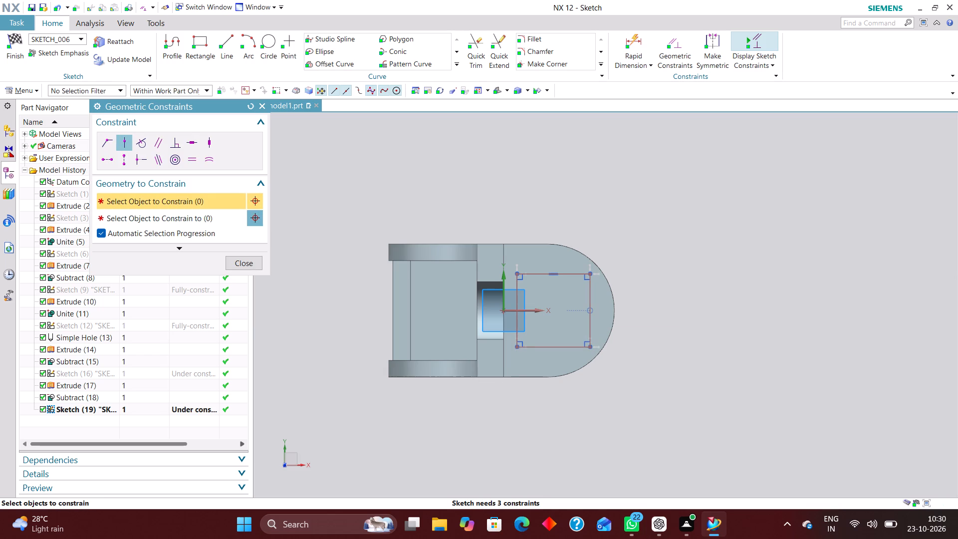
Dimension the rectangle's outer side along the Y direction to 40 mm.
left_click(644, 39)
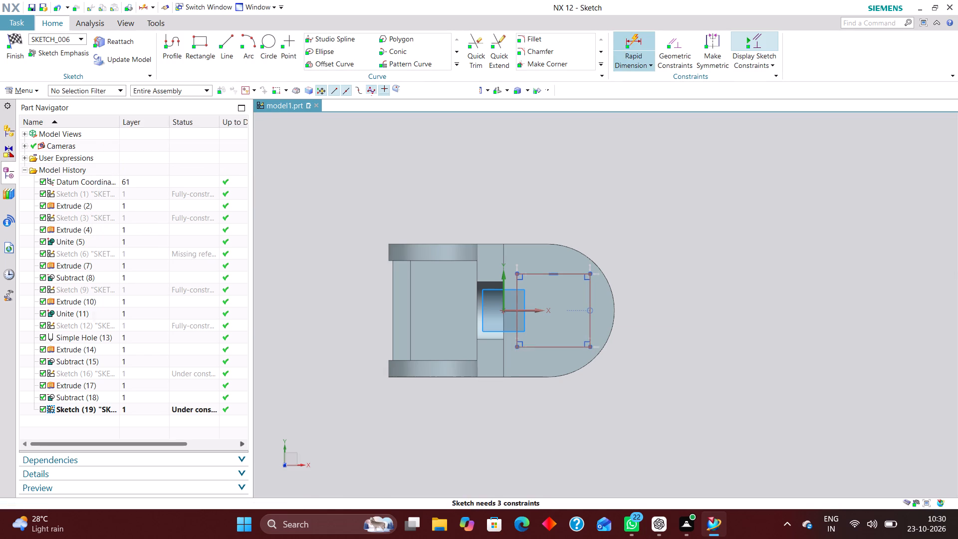
left_click(591, 323)
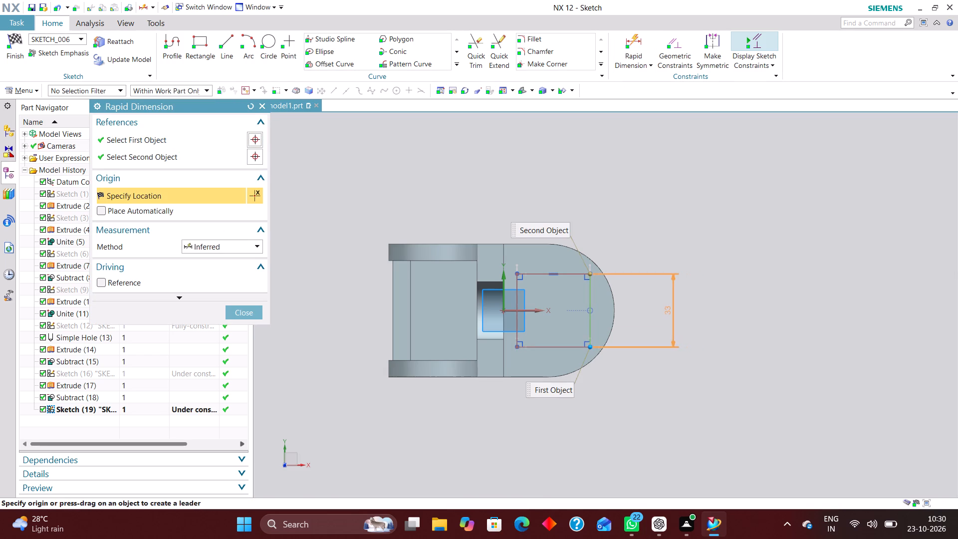
left_click(668, 312)
type("40")
key("Return")
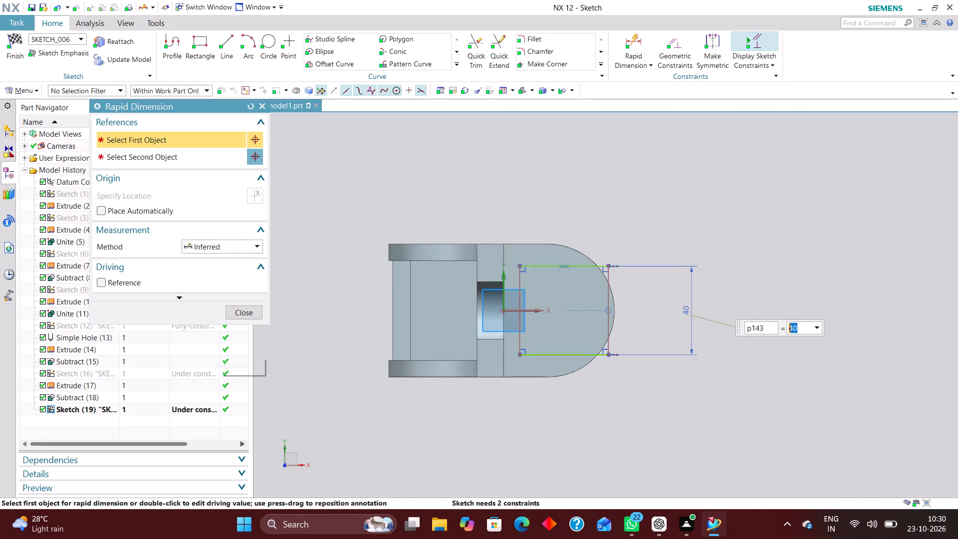
Constrain the midpoint of the rectangle's inner side onto the Y axis and finish the sketch.
left_click(667, 41)
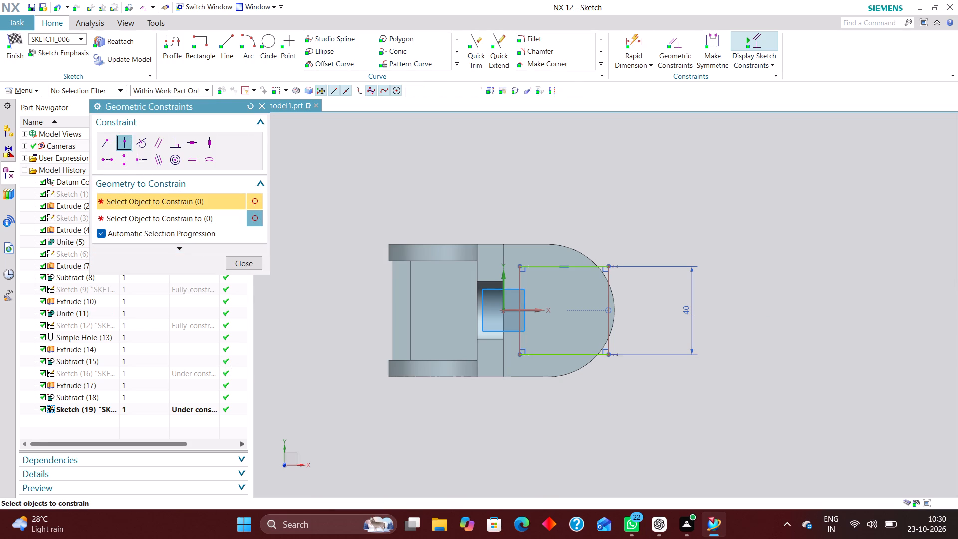
left_click(520, 311)
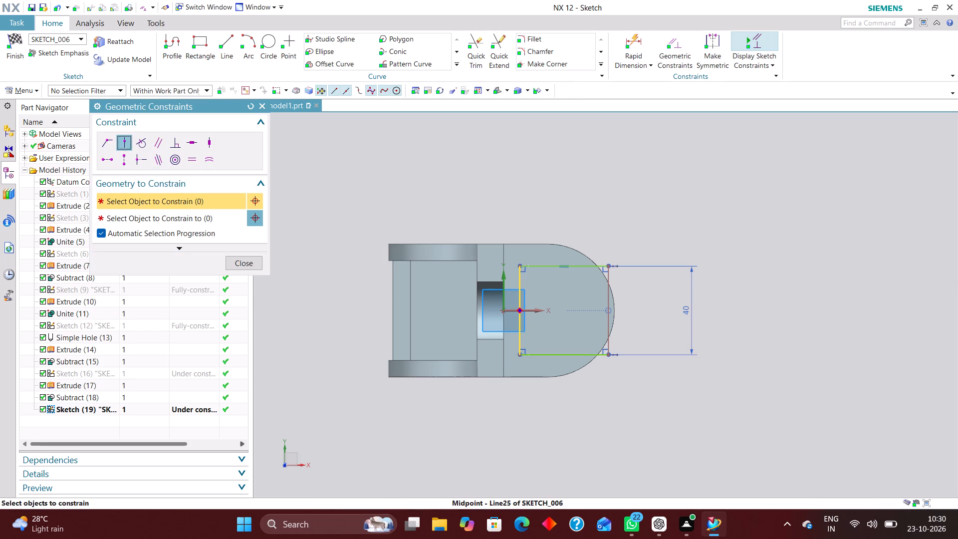
left_click(503, 292)
left_click(244, 260)
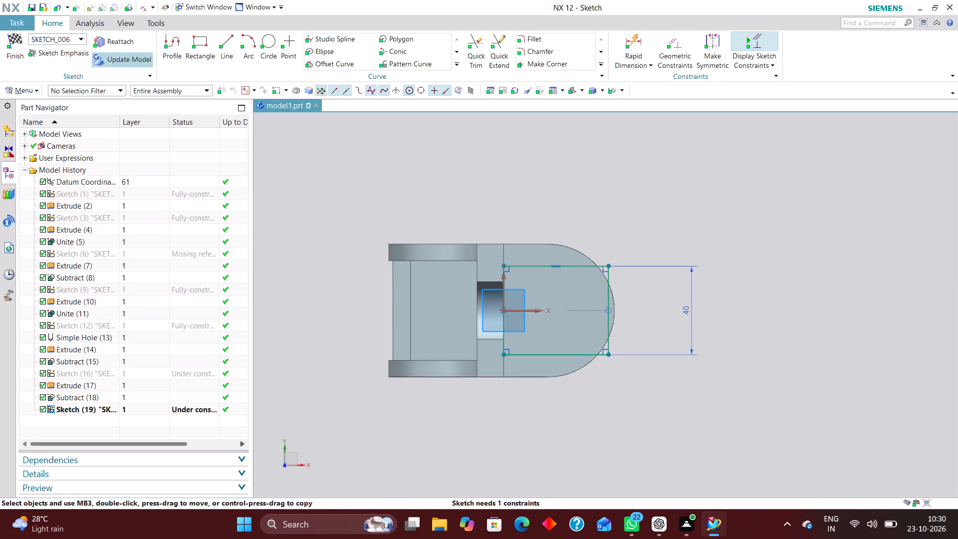
left_click(20, 35)
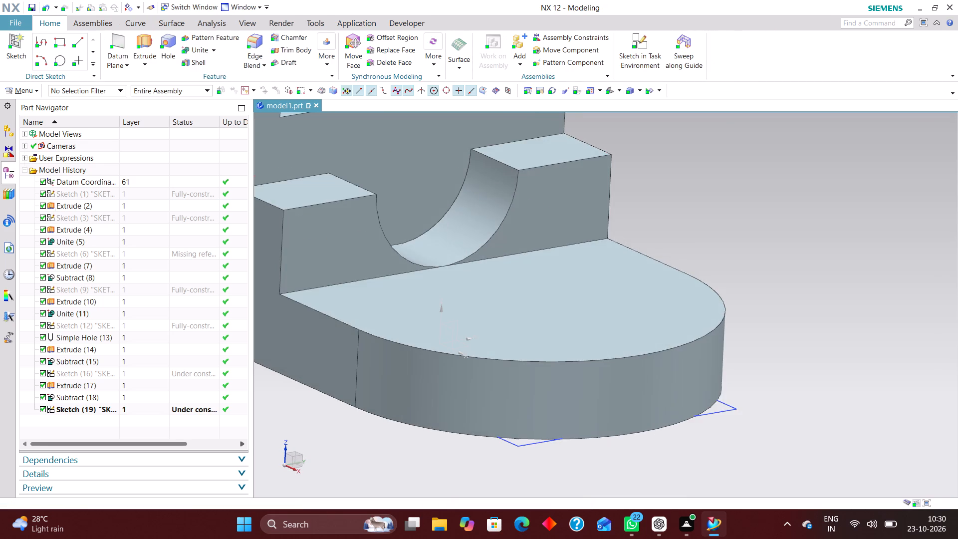
Reopen Sketch (6), the small rectangle at the base's rear, and dimension its inner side's distance from the Y axis.
scroll(727, 335, "down", 4)
middle_click_drag(554, 403, 600, 421)
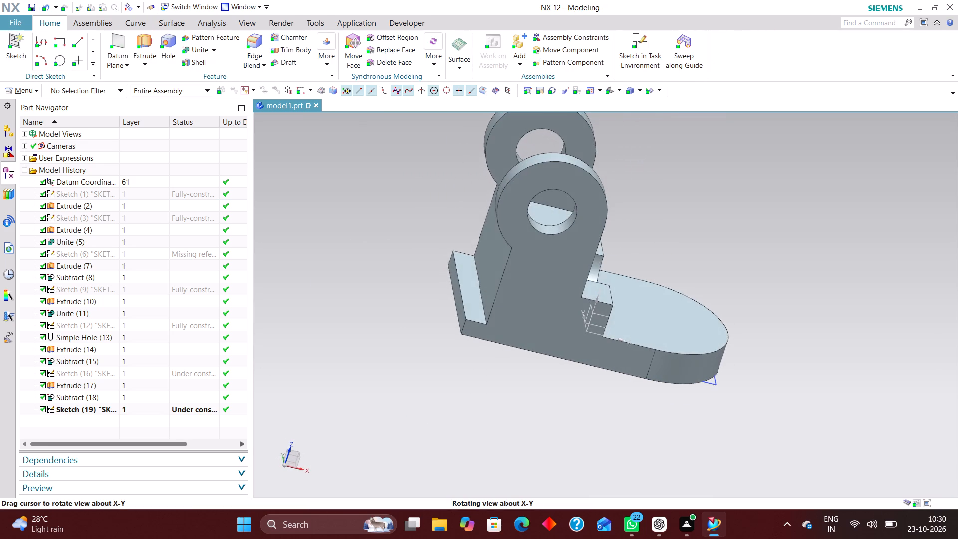
middle_click_drag(600, 421, 599, 421)
left_click(135, 252)
right_click(135, 252)
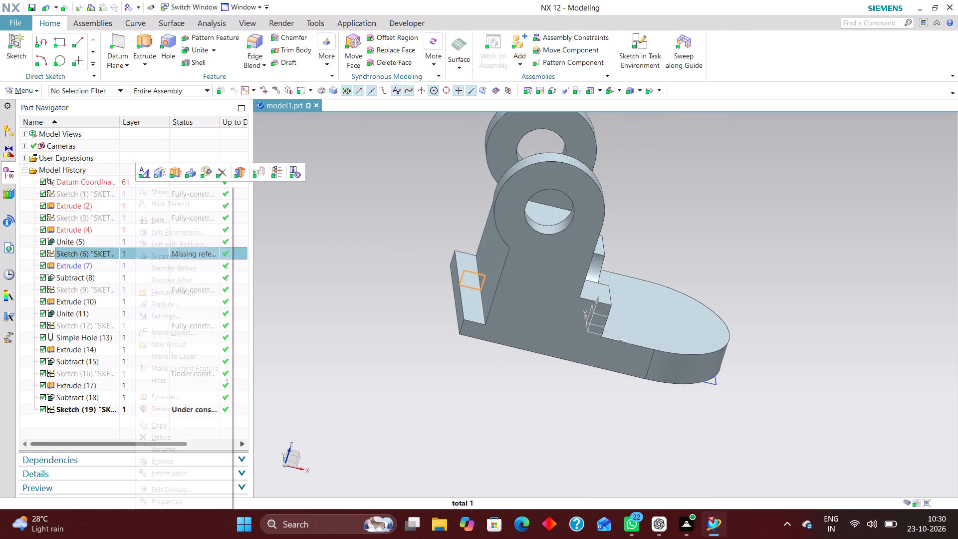
left_click(175, 249)
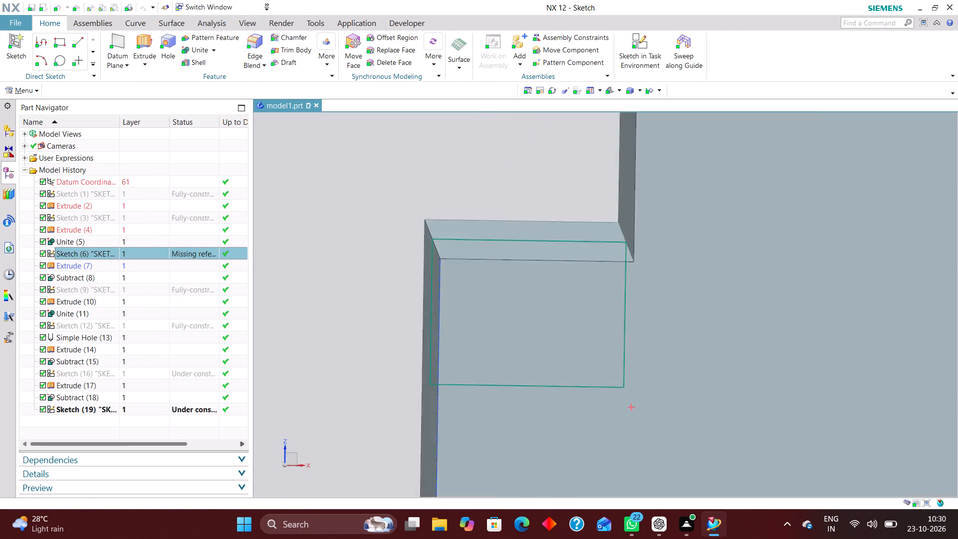
scroll(474, 265, "down", 5)
scroll(422, 265, "down", 3)
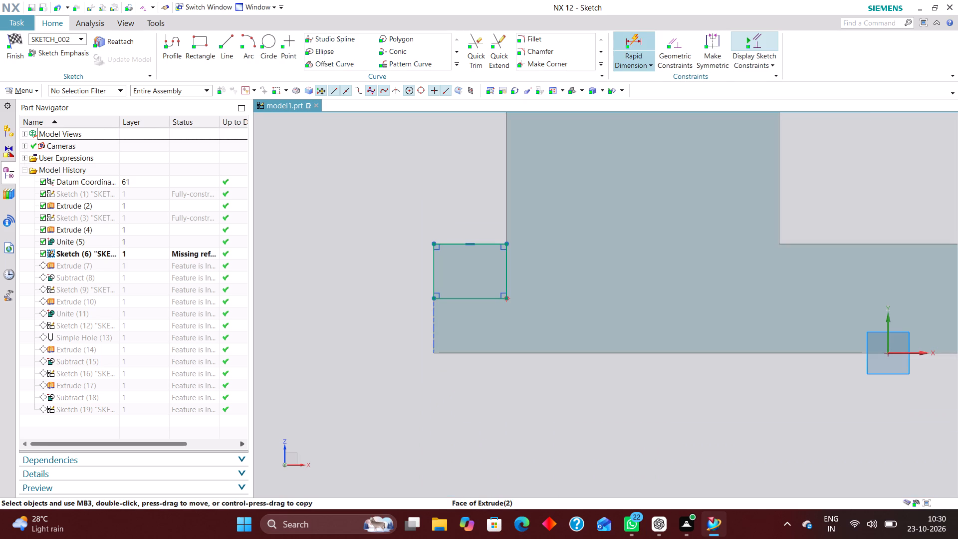
left_click(640, 42)
left_click(885, 332)
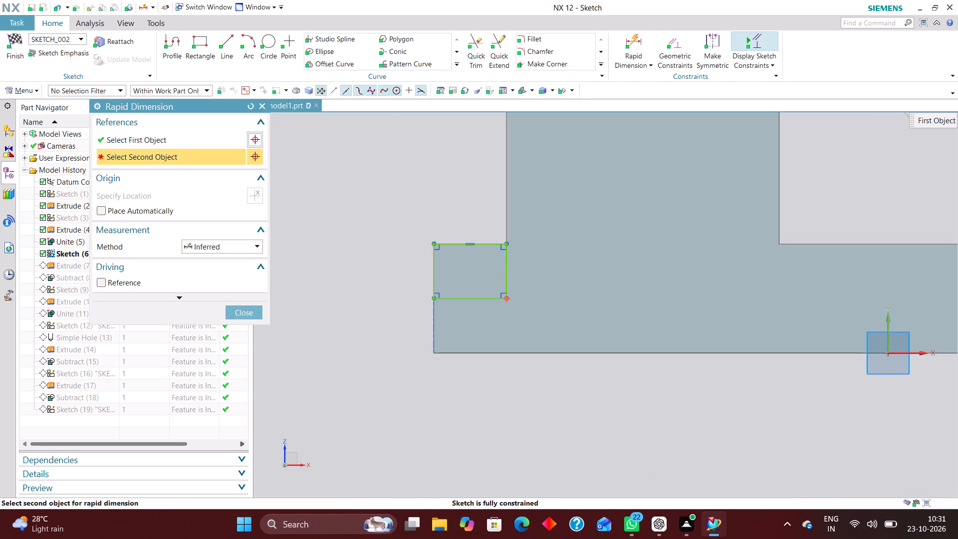
left_click(509, 275)
left_click(624, 443)
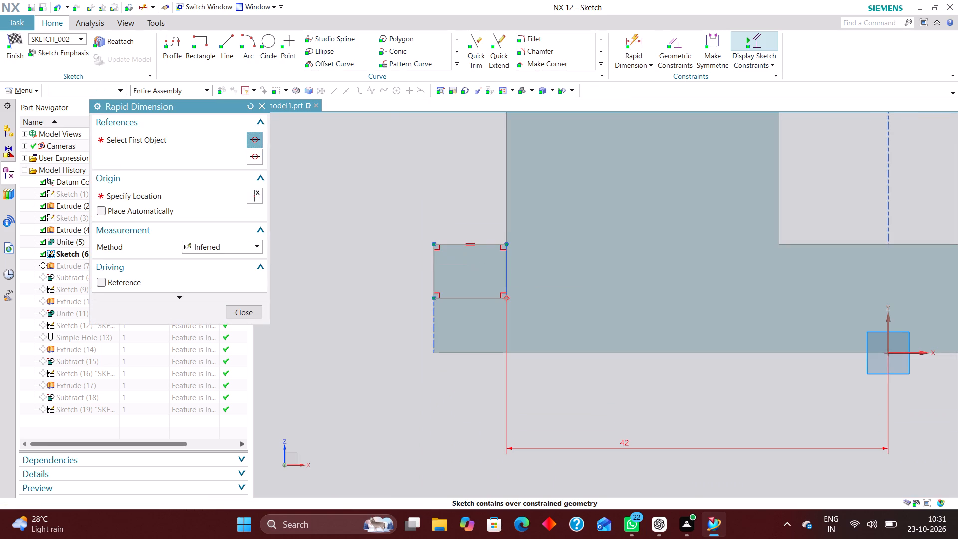
left_click(246, 313)
Examine the overlapping constraints at the small rectangle's lower inner corner and finish the sketch.
scroll(501, 298, "up", 7)
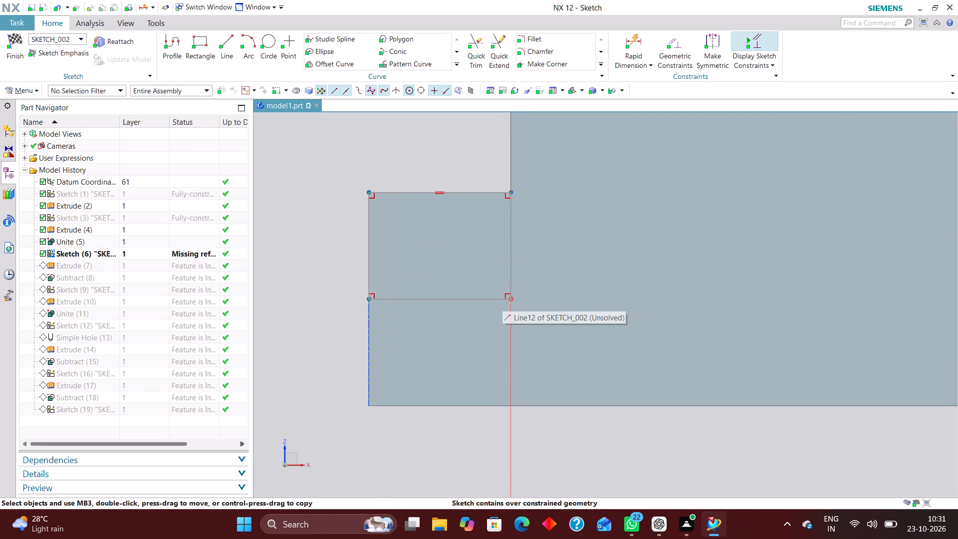
scroll(502, 297, "up", 1)
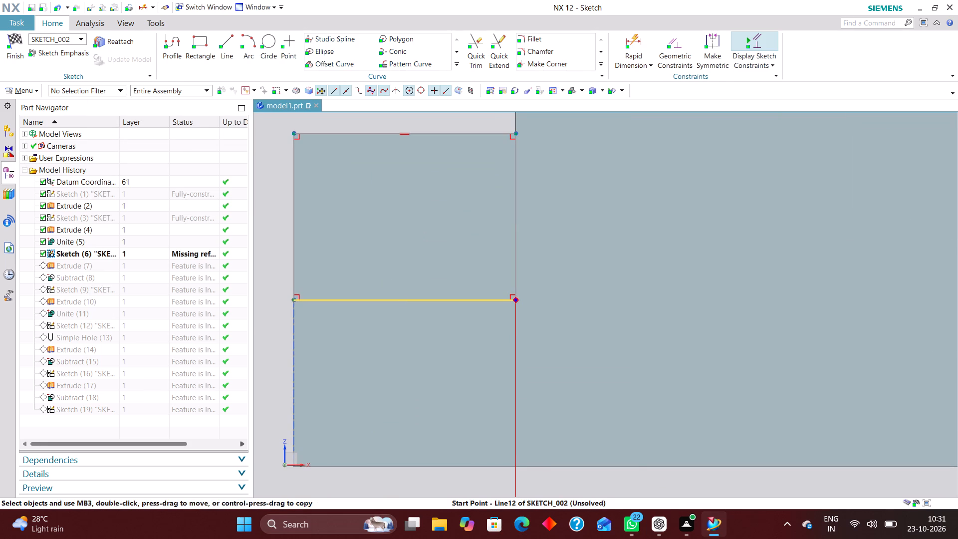
right_click(515, 304)
left_click(529, 311)
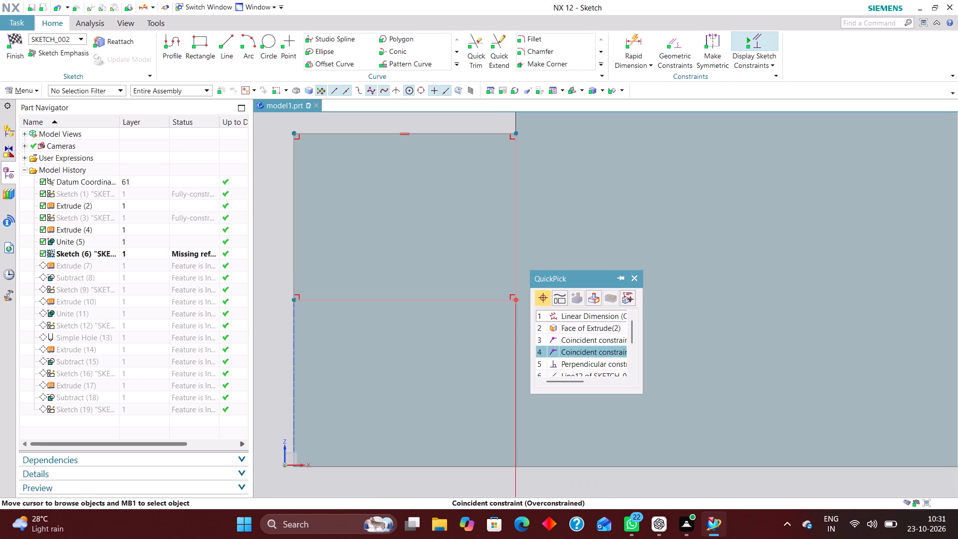
scroll(567, 359, "down", 2)
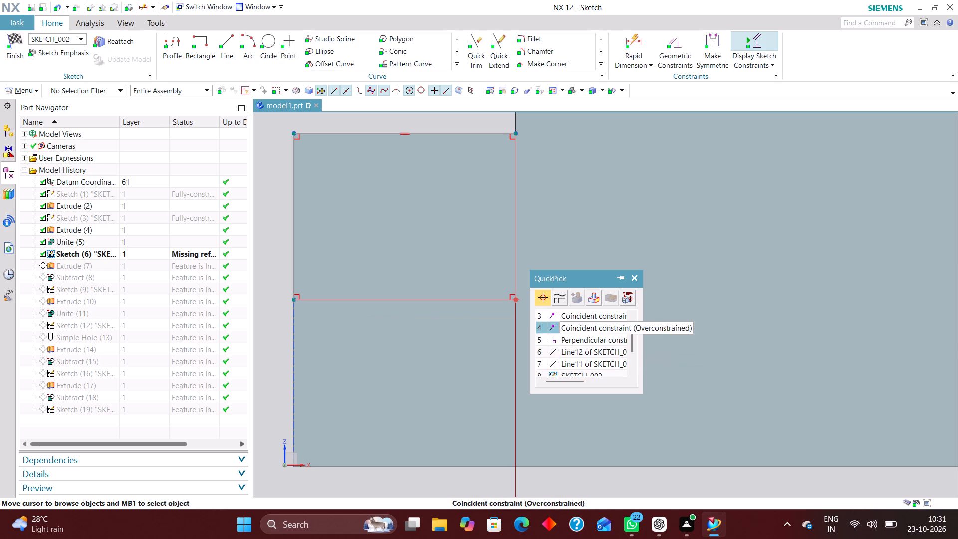
scroll(575, 332, "up", 1)
left_click(634, 277)
scroll(543, 291, "down", 3)
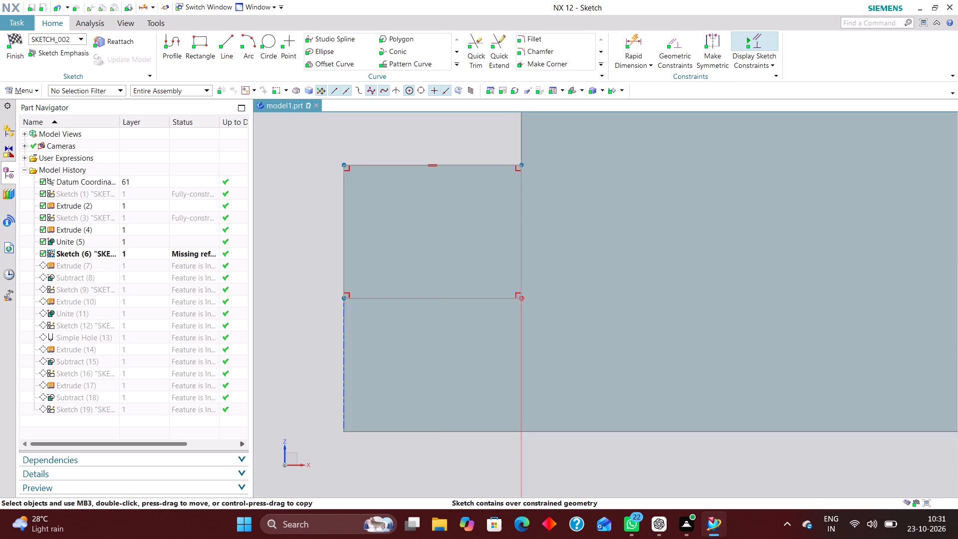
scroll(542, 292, "down", 3)
left_click(17, 38)
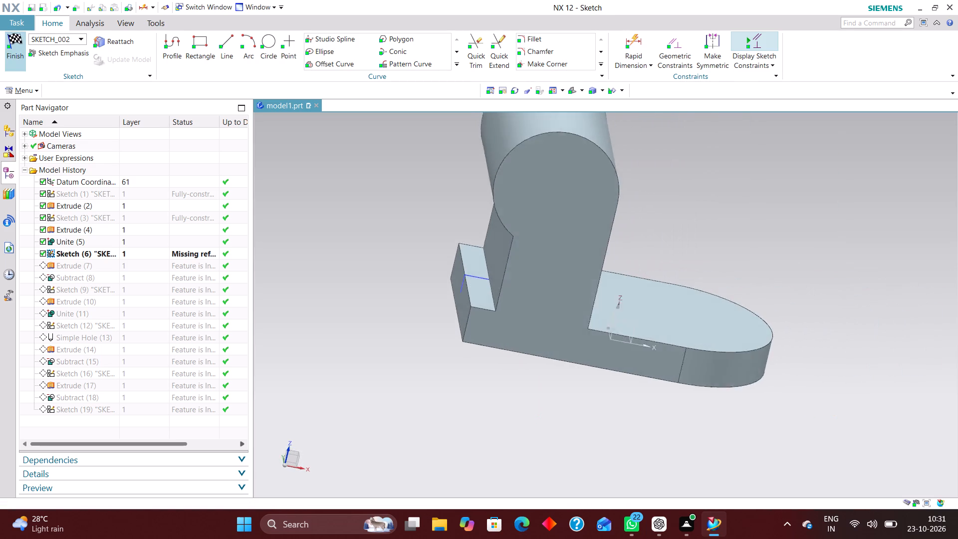
Examine the lug profile sketch, Sketch (6), and the extrude and subtract features that depend on it.
middle_click_drag(520, 397, 517, 375)
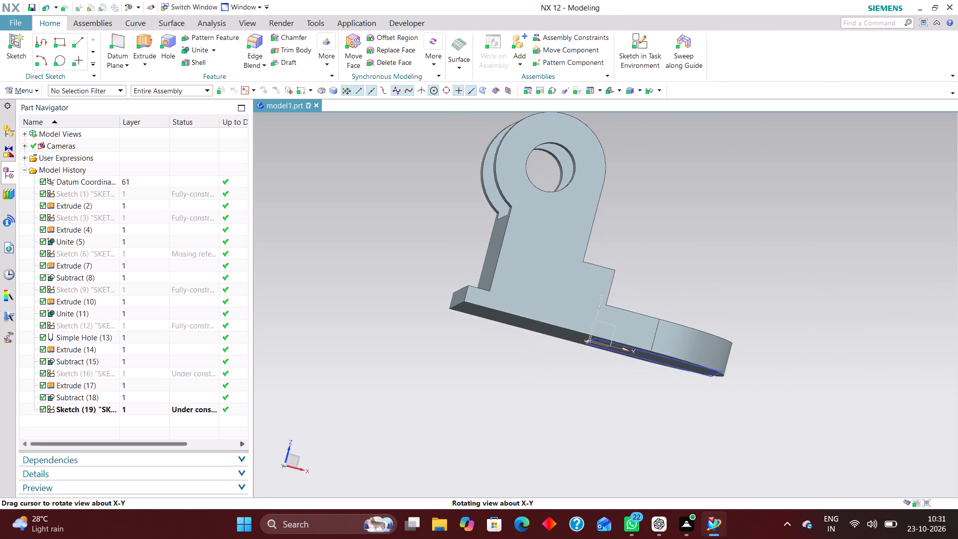
middle_click_drag(517, 375, 518, 380)
left_click(99, 213)
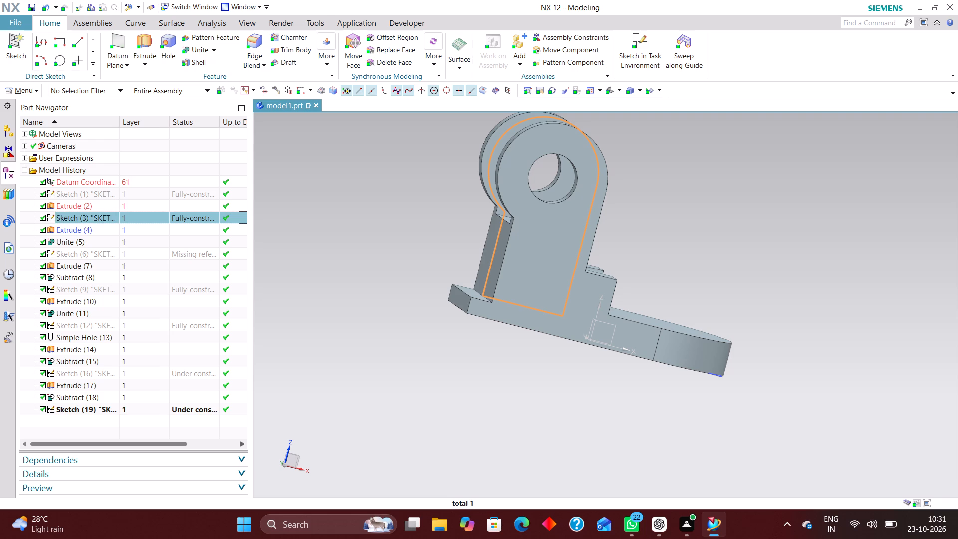
left_click(105, 255)
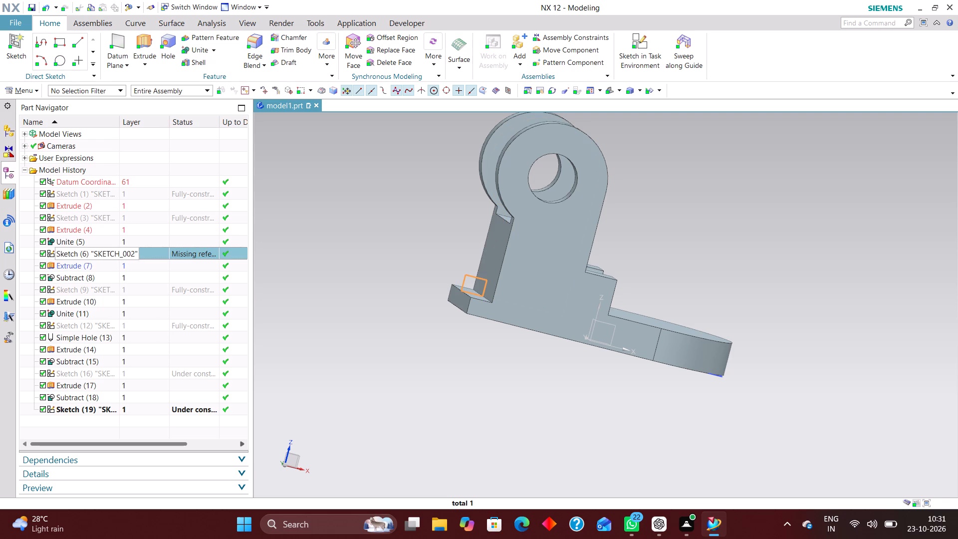
left_click(98, 265)
left_click(100, 278)
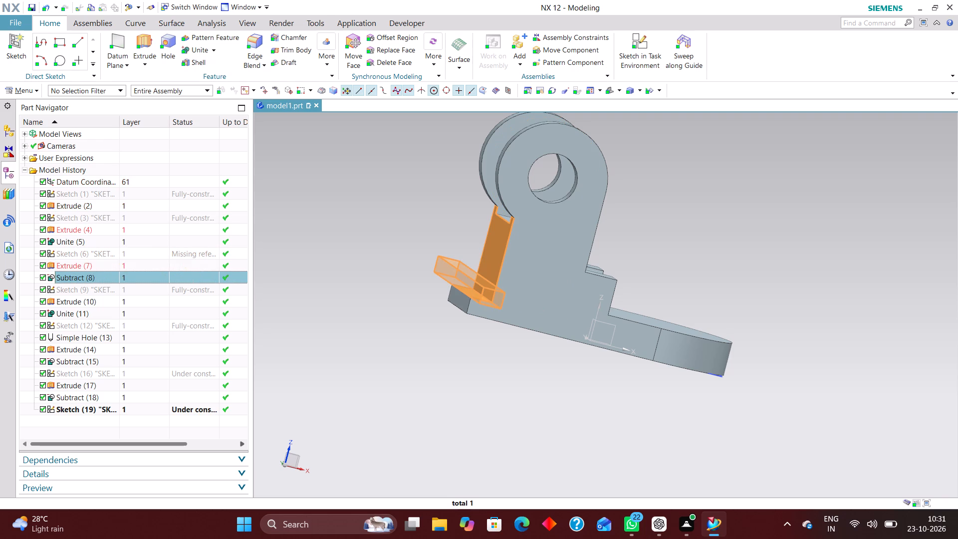
left_click(116, 254)
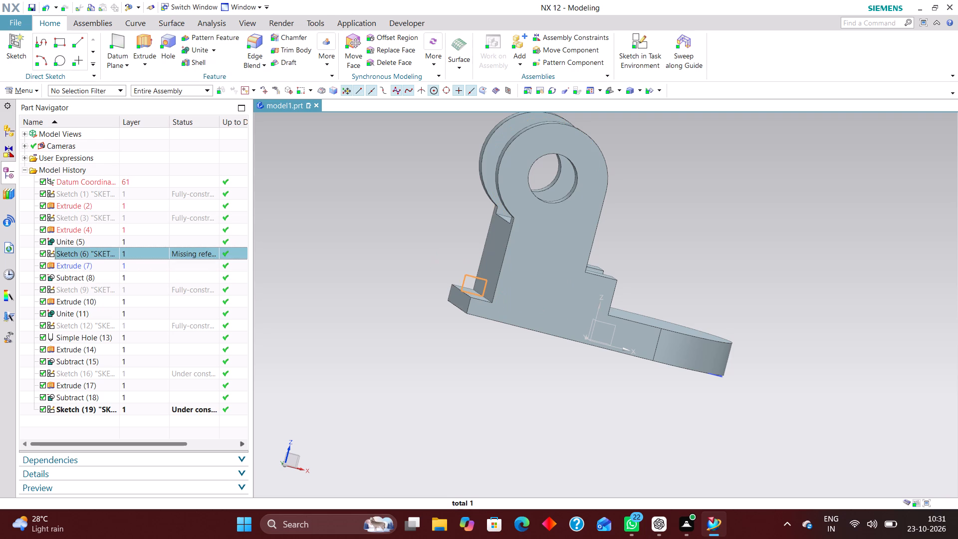
left_click(349, 292)
Extrude the 40 mm rectangle under the rounded base from a start of 6 mm to an end of 0 mm, without Boolean.
middle_click_drag(811, 354, 743, 369)
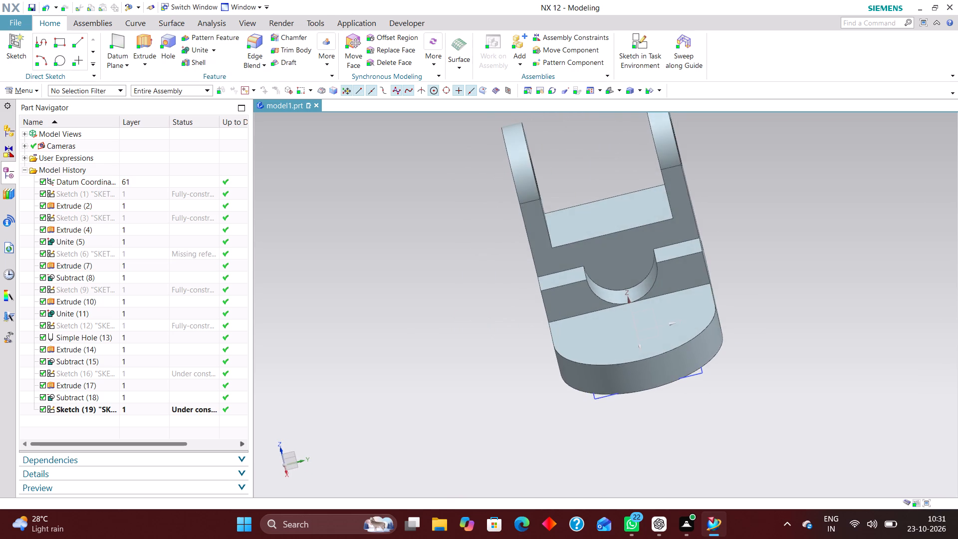
scroll(704, 388, "up", 4)
scroll(705, 395, "down", 3)
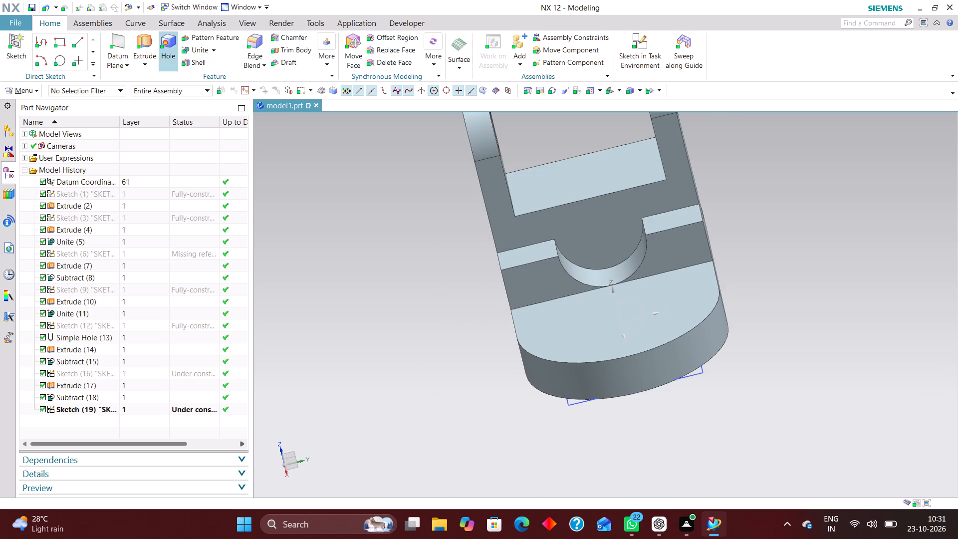
left_click(151, 39)
scroll(578, 414, "up", 4)
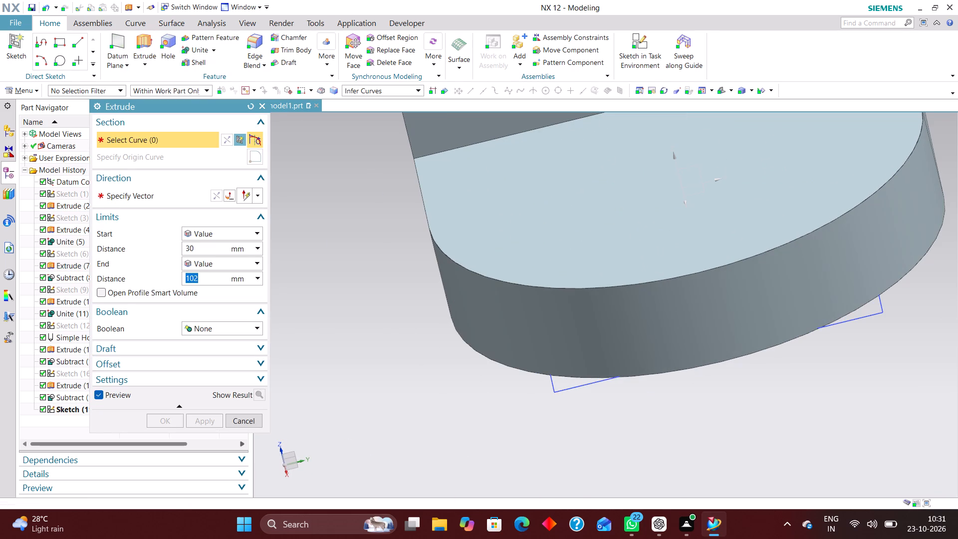
left_click(561, 389)
middle_click_drag(490, 422, 521, 386)
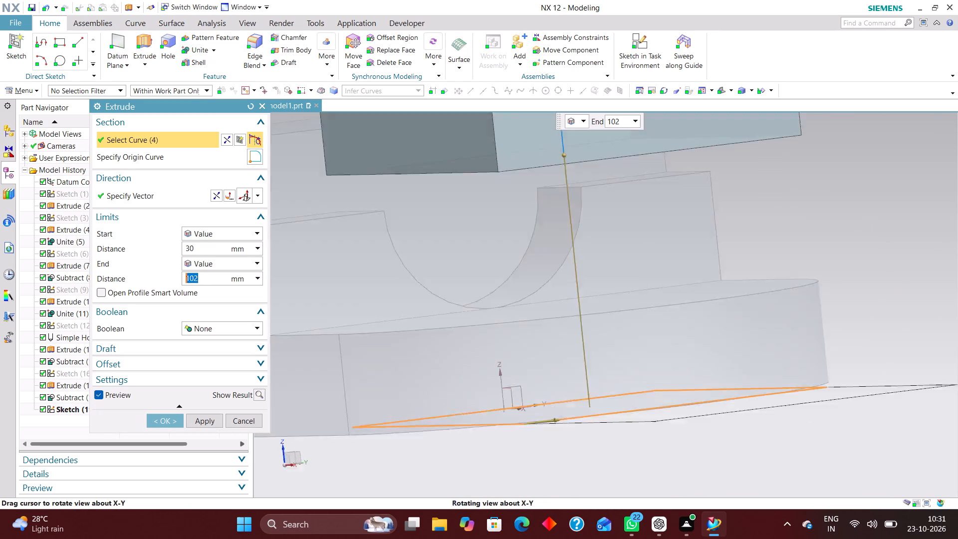
middle_click_drag(521, 386, 543, 398)
scroll(622, 388, "down", 6)
right_click_drag(761, 396, 659, 383)
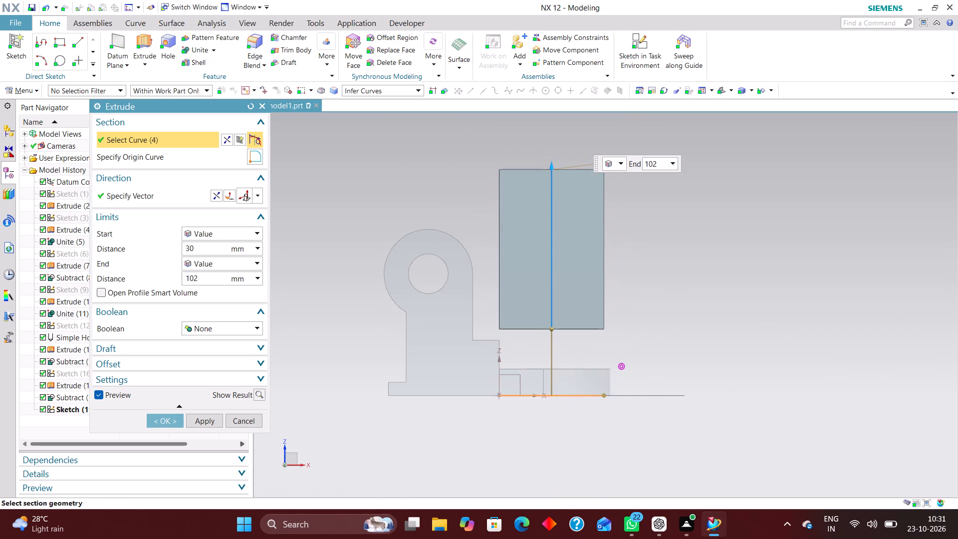
left_click_drag(553, 328, 549, 381)
left_click_drag(551, 164, 538, 333)
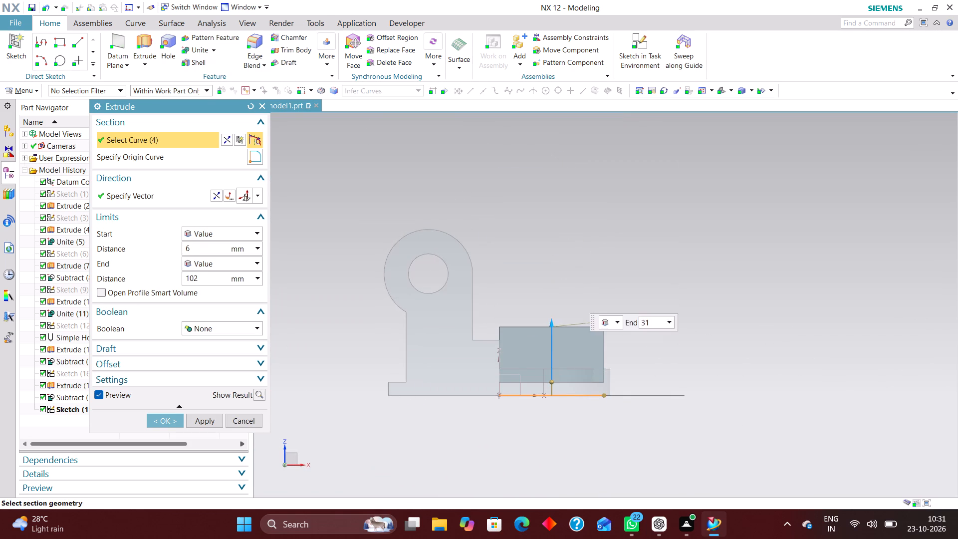
left_click_drag(538, 333, 539, 362)
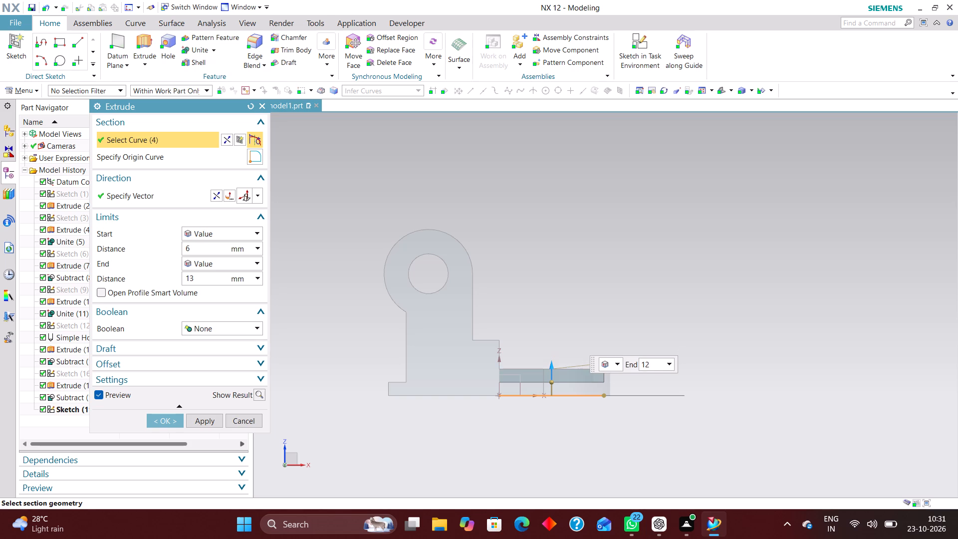
left_click_drag(539, 362, 541, 389)
scroll(552, 413, "up", 5)
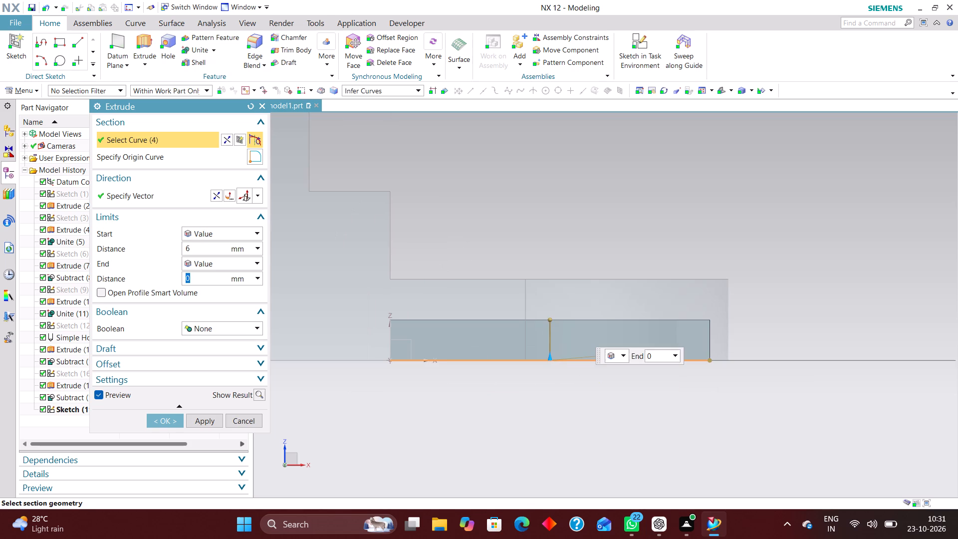
middle_click_drag(715, 233, 714, 281)
scroll(715, 246, "up", 1)
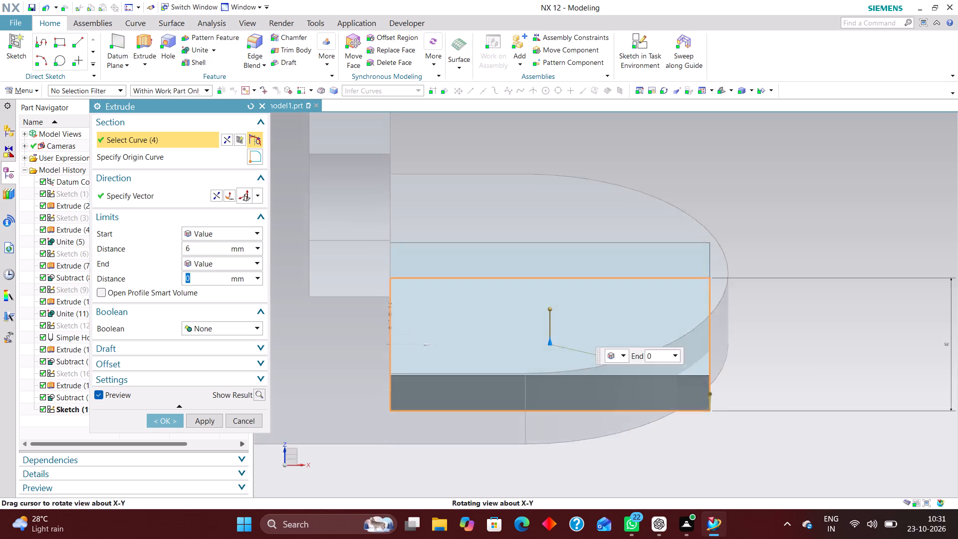
middle_click_drag(714, 281, 713, 288)
right_click_drag(810, 289, 774, 288)
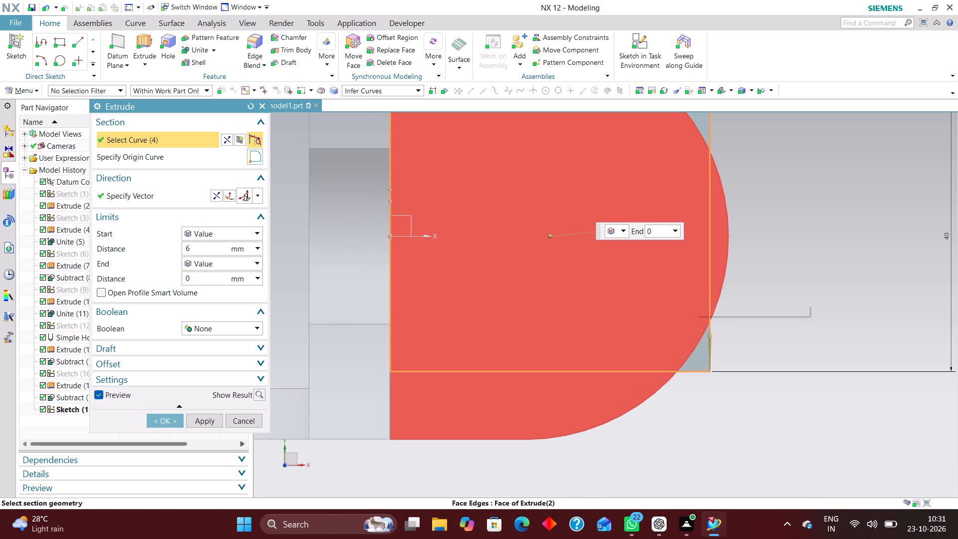
left_click(159, 421)
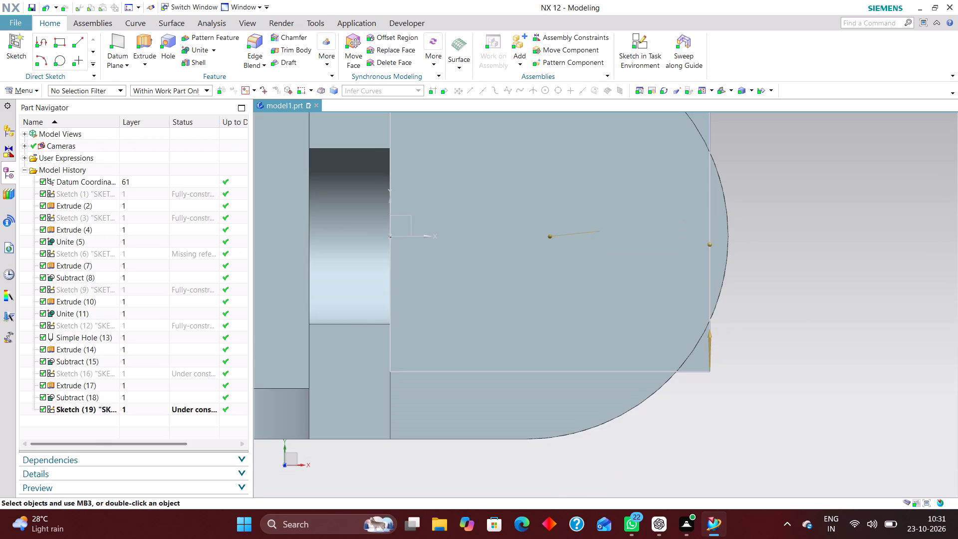
Hide Sketch (19), the 40 mm rectangle under the rounded base.
middle_click_drag(550, 454, 541, 418)
scroll(438, 369, "down", 3)
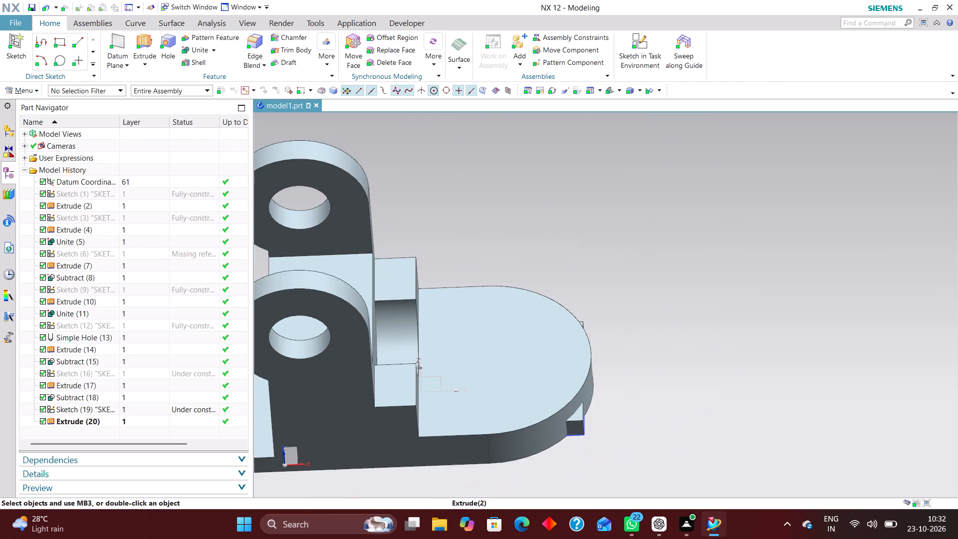
left_click(154, 412)
right_click(154, 412)
left_click(190, 143)
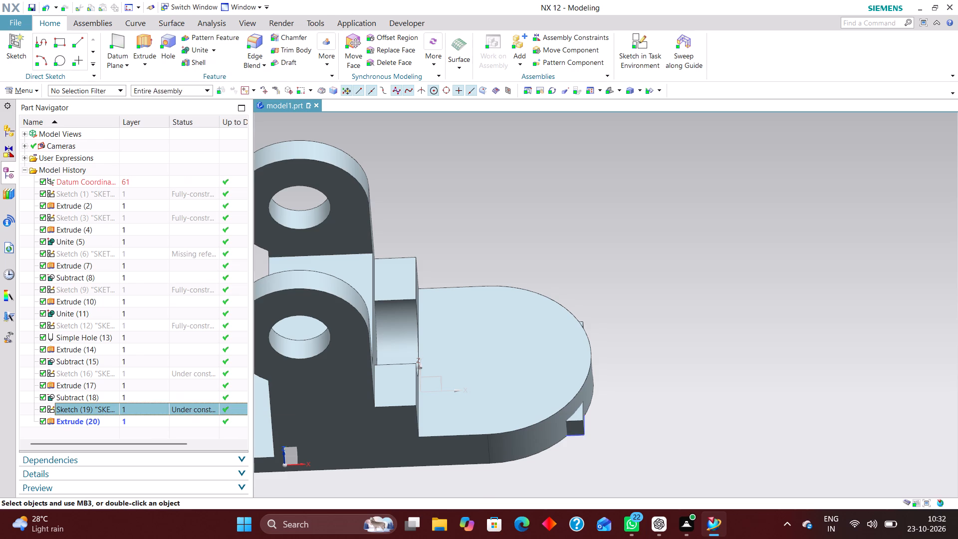
Stretch the 40 mm wide rectangle in Sketch (19) lengthwise past the rounded end of the base and finish the sketch.
scroll(529, 319, "down", 3)
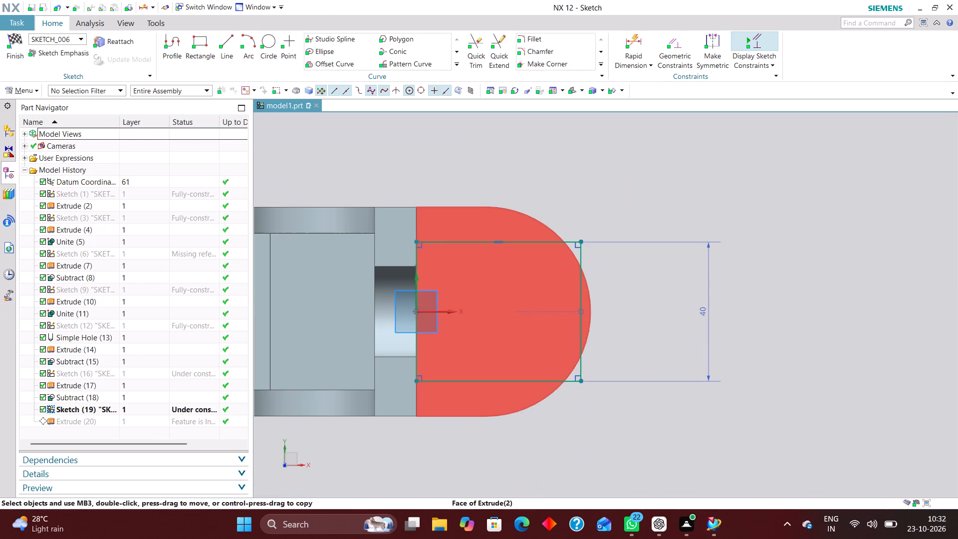
left_click_drag(579, 334, 652, 320)
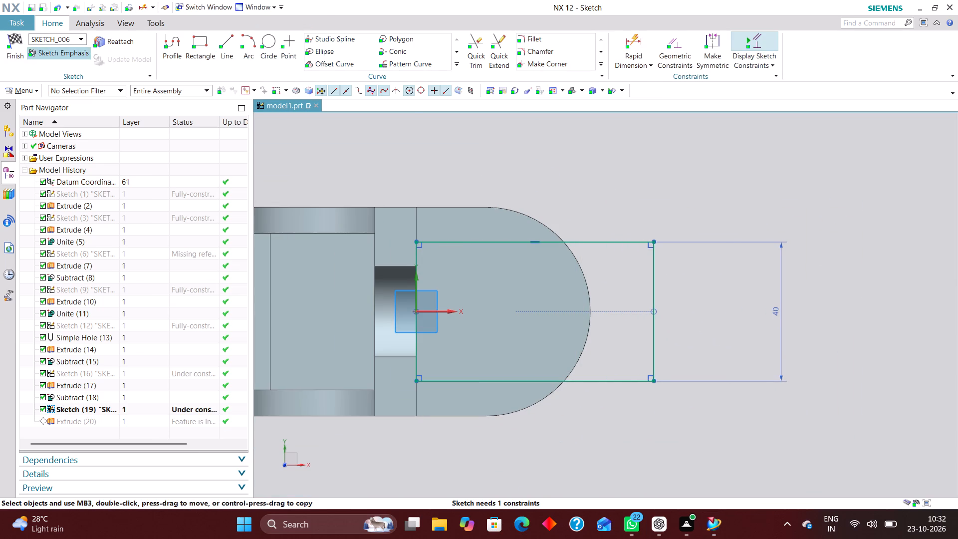
left_click(17, 38)
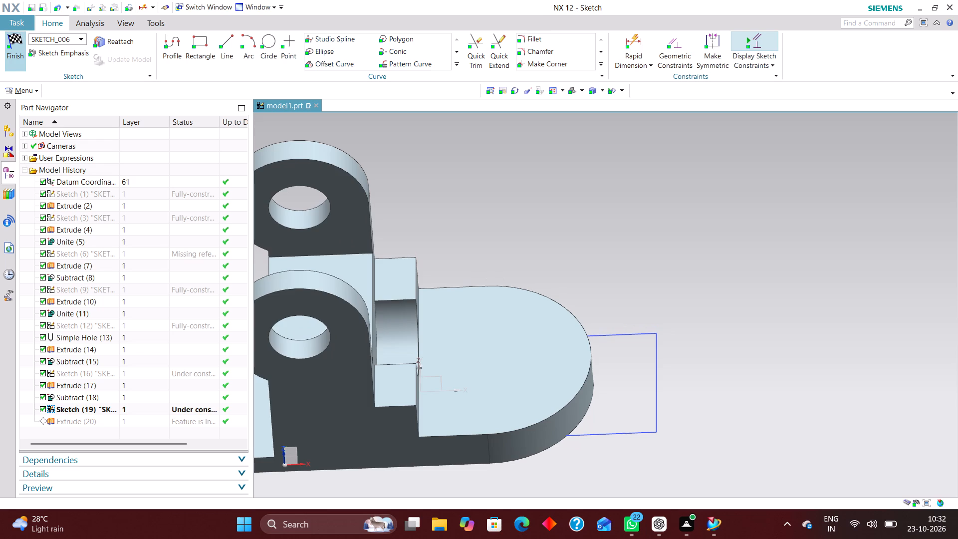
Subtract the 40 mm wide block under the rounded base from the bracket body.
middle_click_drag(667, 450, 658, 413)
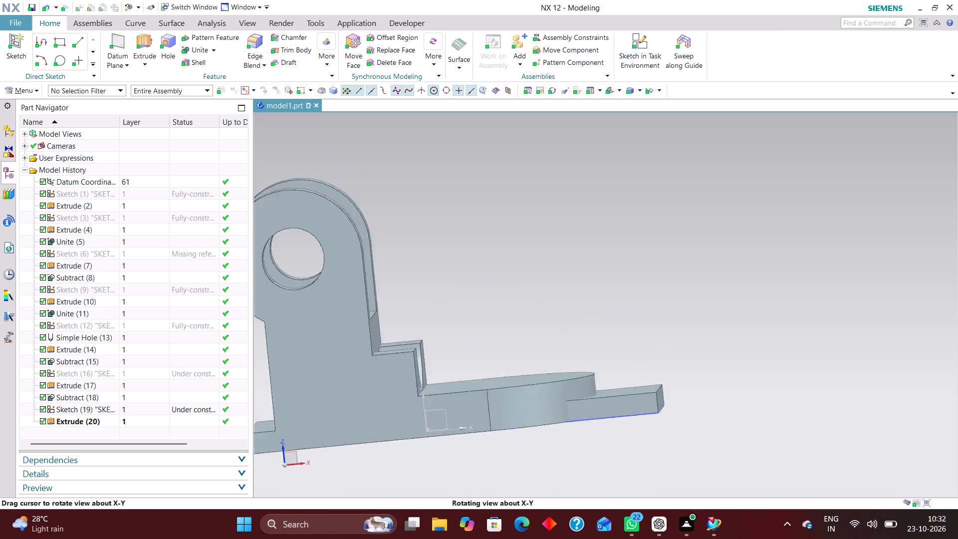
middle_click_drag(658, 413, 652, 420)
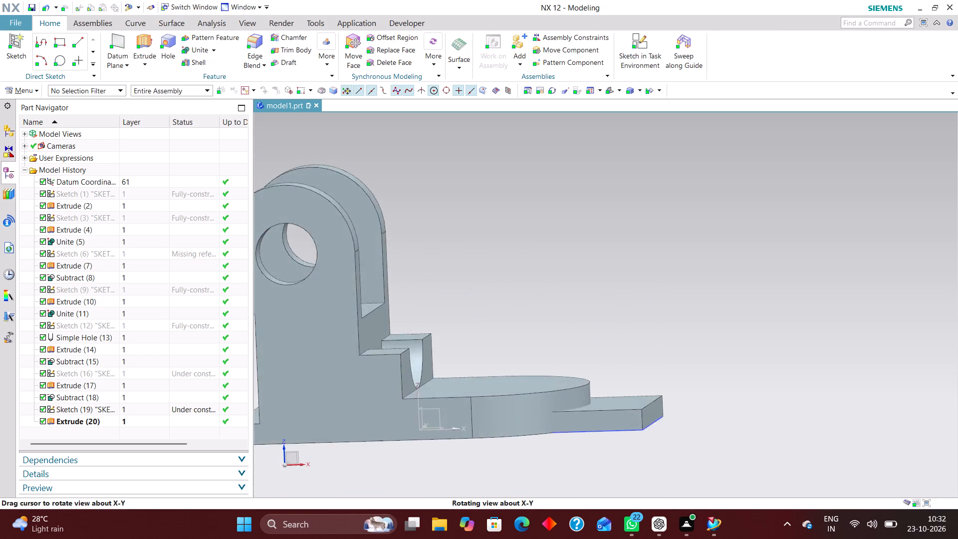
middle_click_drag(652, 420, 655, 428)
left_click(216, 45)
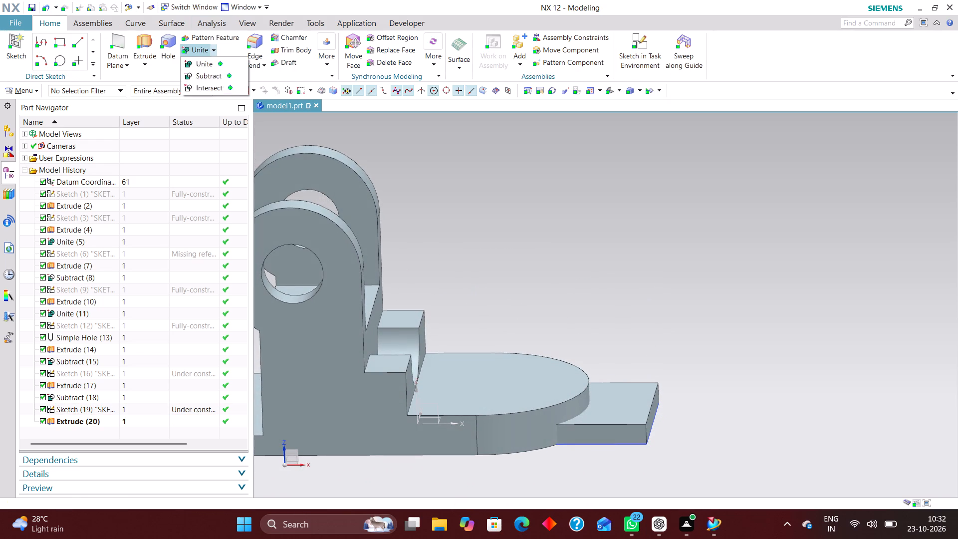
left_click(217, 74)
left_click(345, 354)
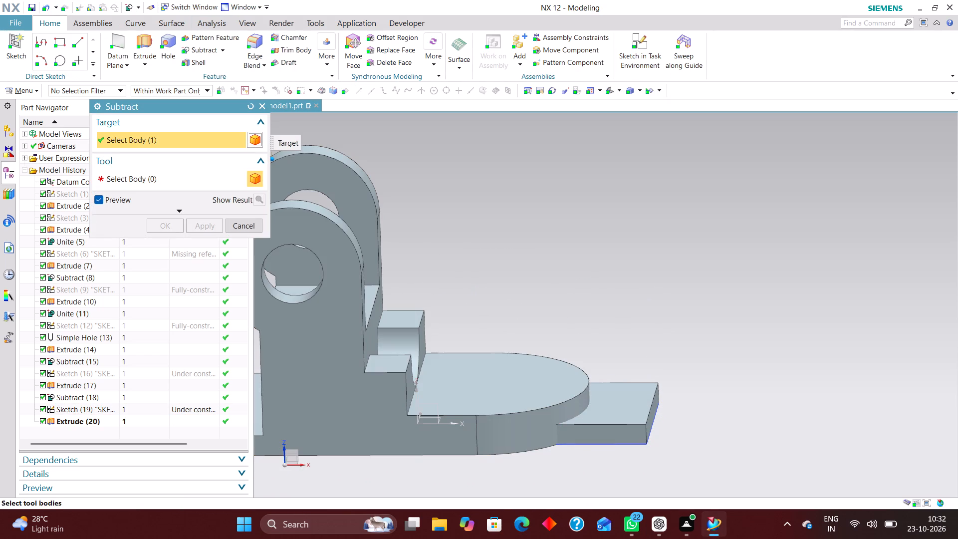
left_click(616, 430)
middle_click_drag(702, 379, 702, 308)
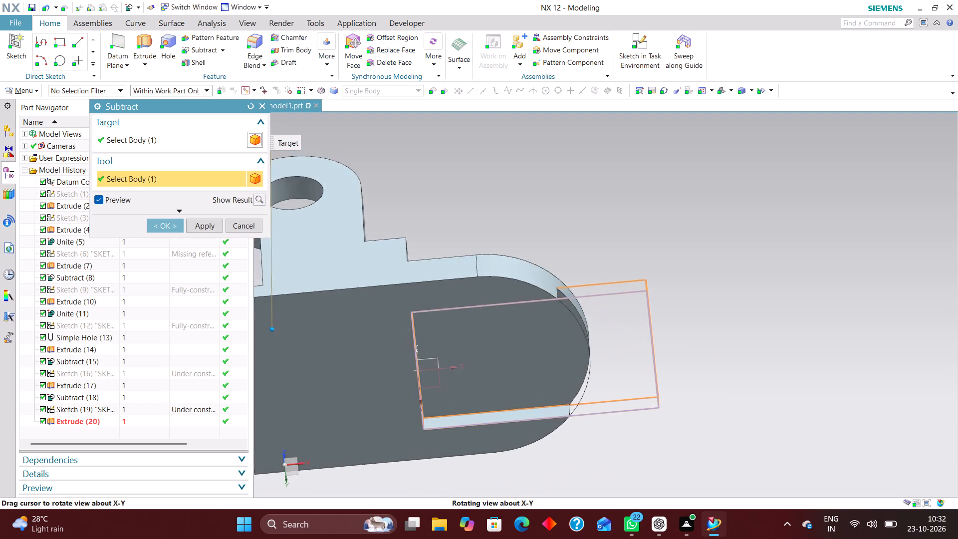
middle_click_drag(702, 308, 691, 357)
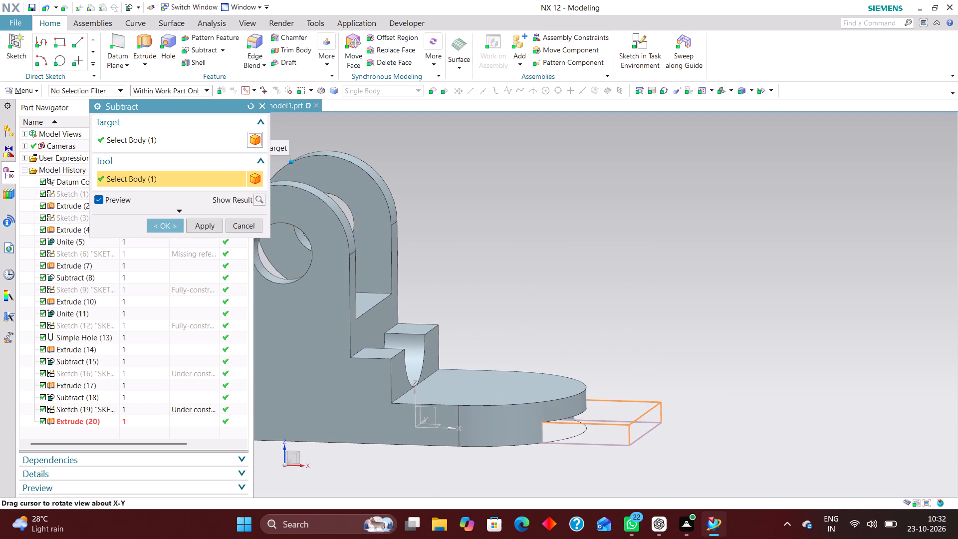
left_click(162, 228)
Hide the rectangle sketch under the rounded end of the base.
scroll(615, 270, "down", 2)
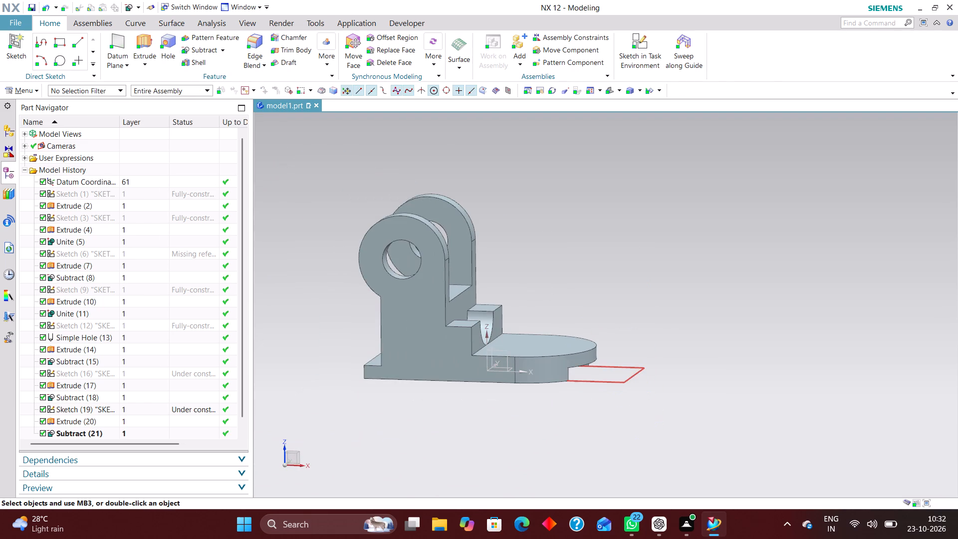
right_click_drag(630, 375, 628, 420)
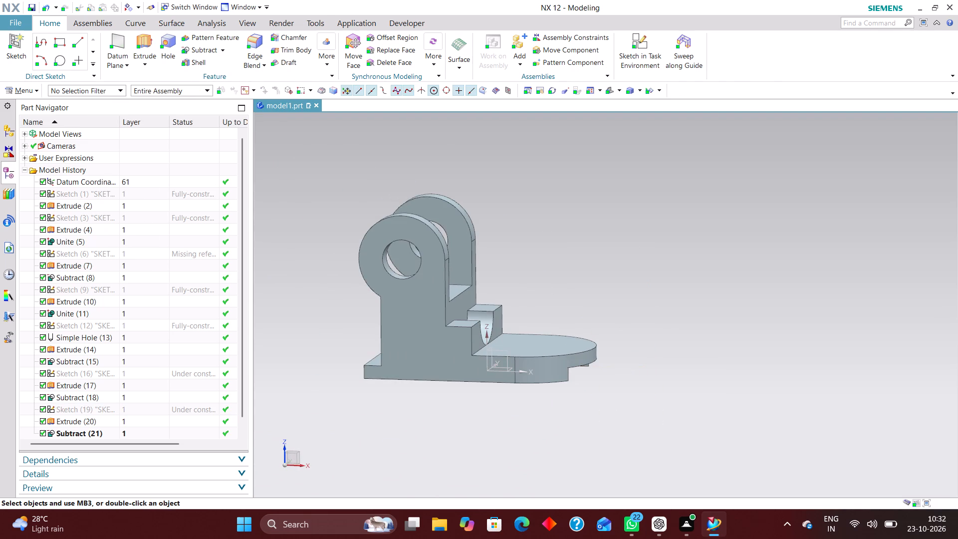
Create a simple 16 mm diameter through-body hole concentric with the rounded end of the base.
key("End")
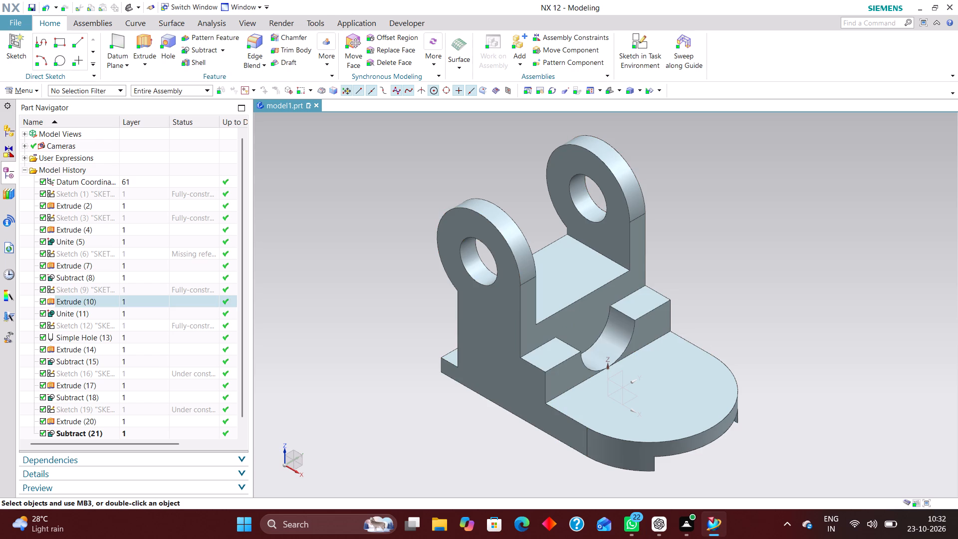
scroll(609, 273, "down", 3)
scroll(659, 274, "up", 1)
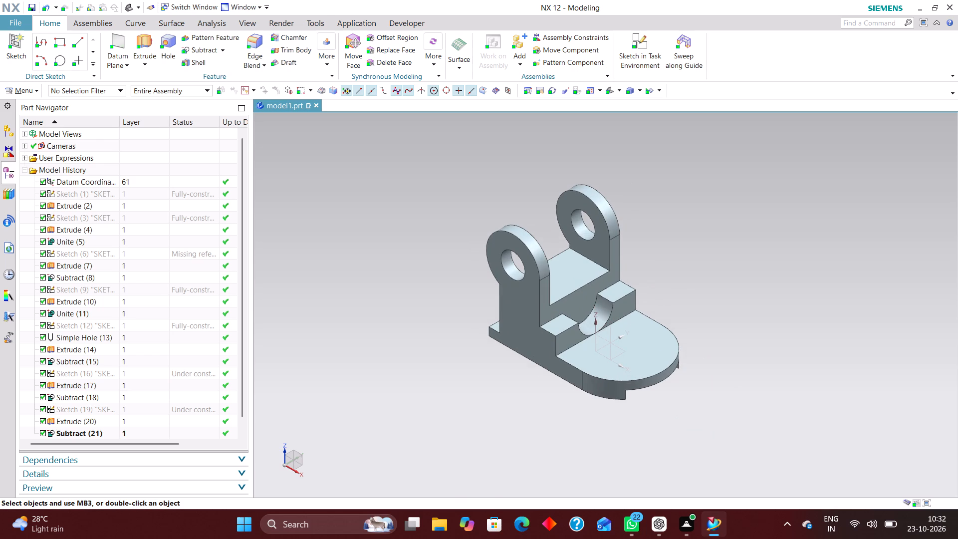
left_click(168, 43)
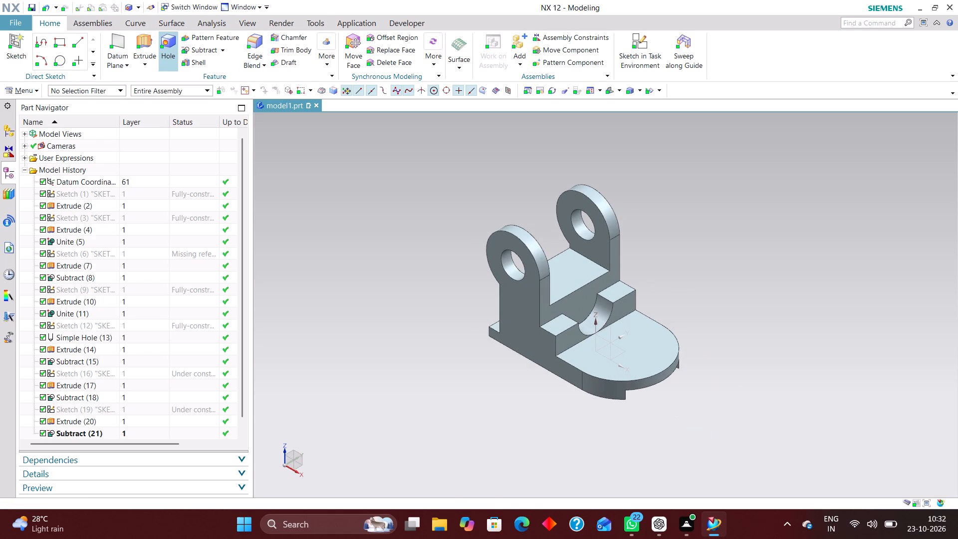
left_click(657, 375)
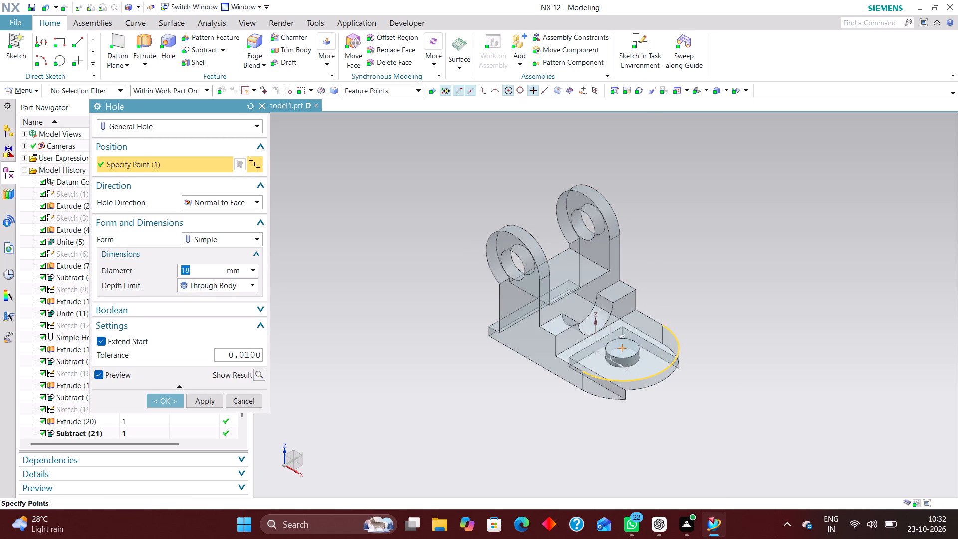
type("16")
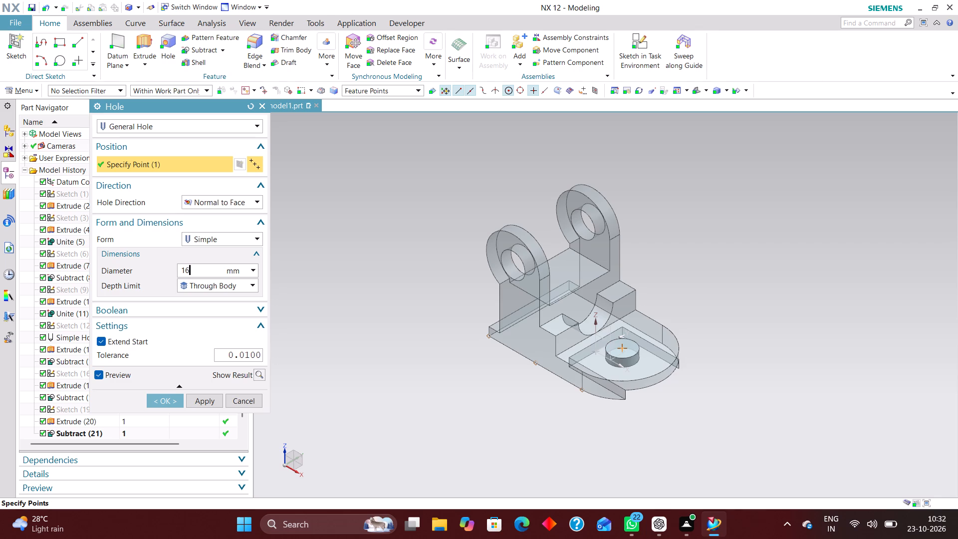
key("Return")
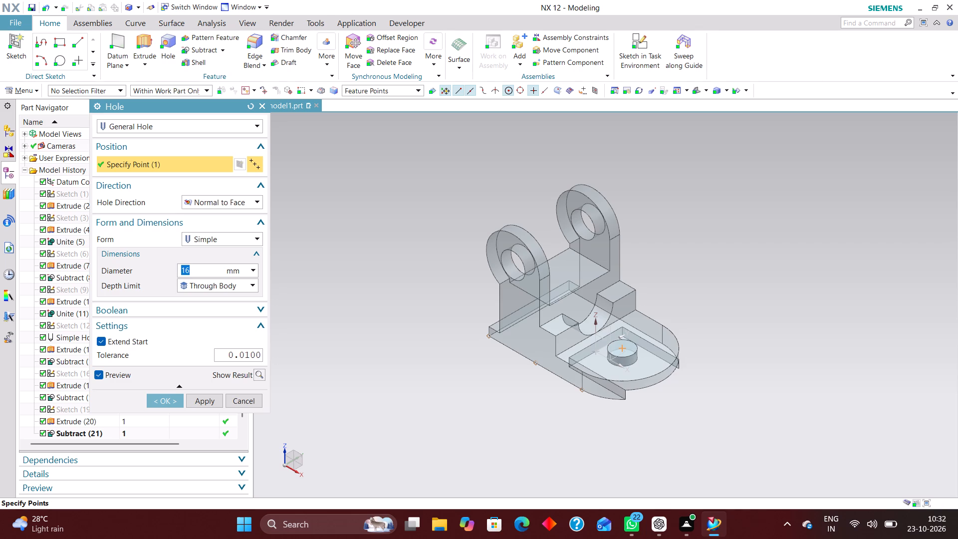
left_click(167, 399)
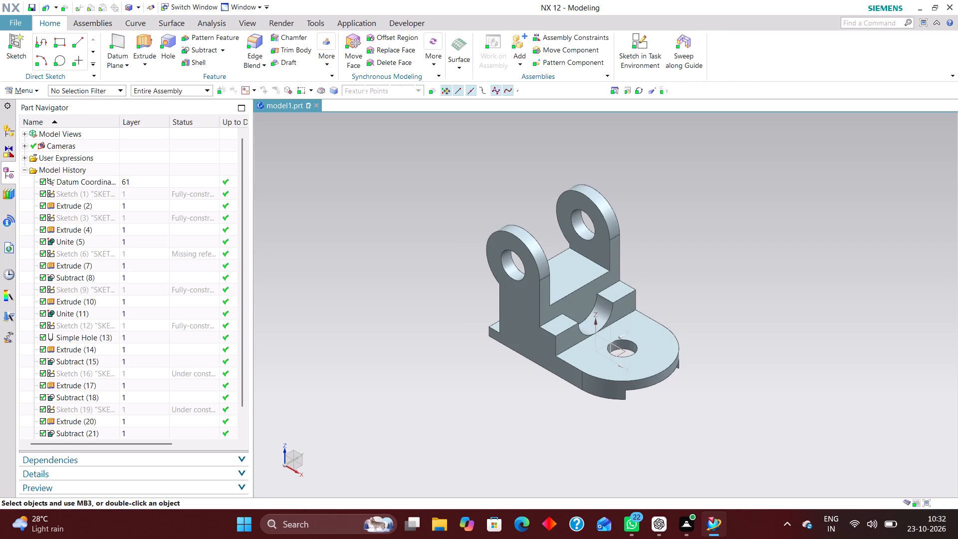
Start a hole on the block's top face between the lugs and constrain its sketch point to the base's lengthwise datum axis.
scroll(583, 451, "down", 3)
scroll(585, 433, "up", 3)
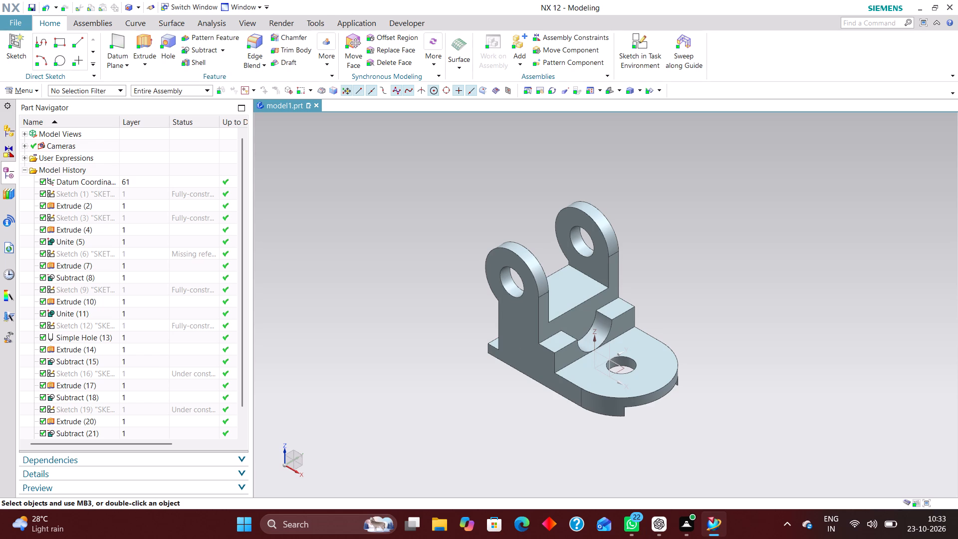
left_click(166, 40)
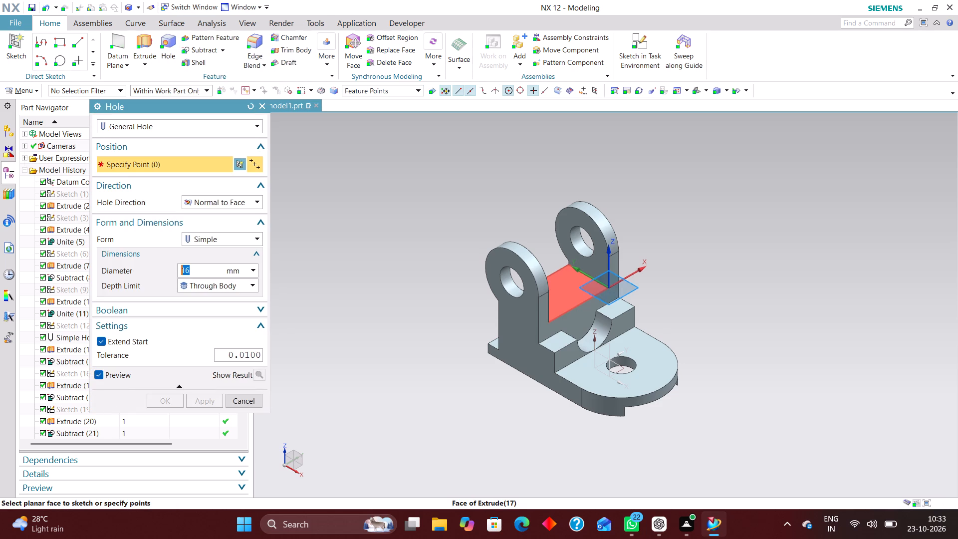
left_click(566, 293)
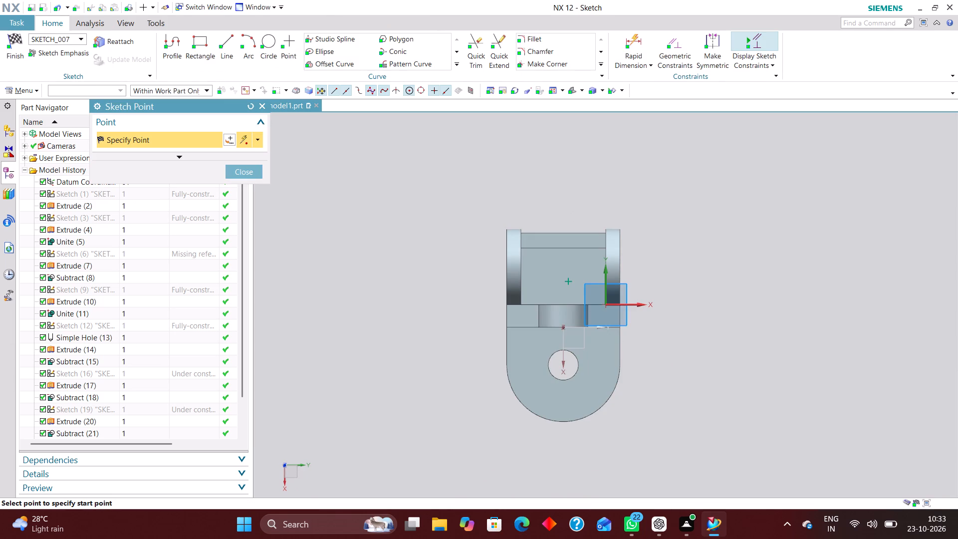
left_click(676, 43)
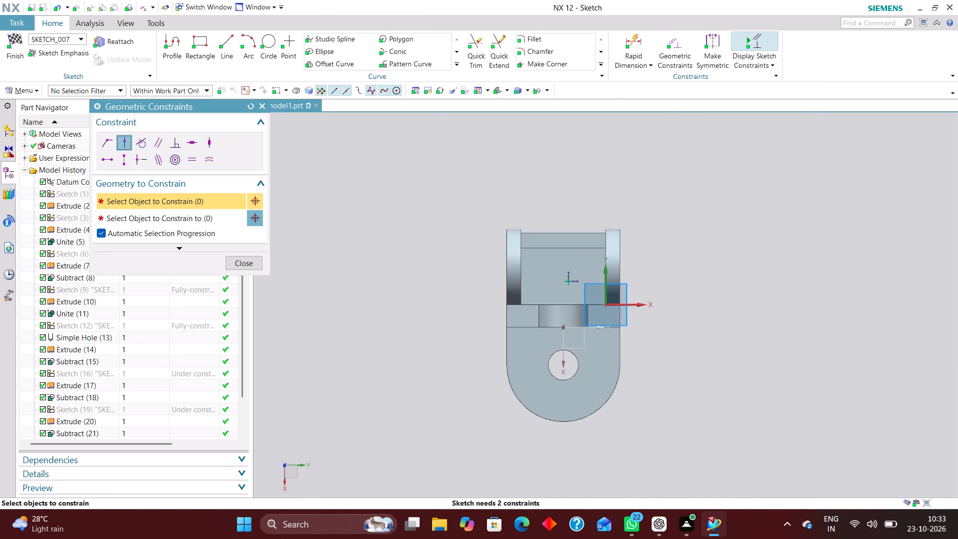
left_click(568, 281)
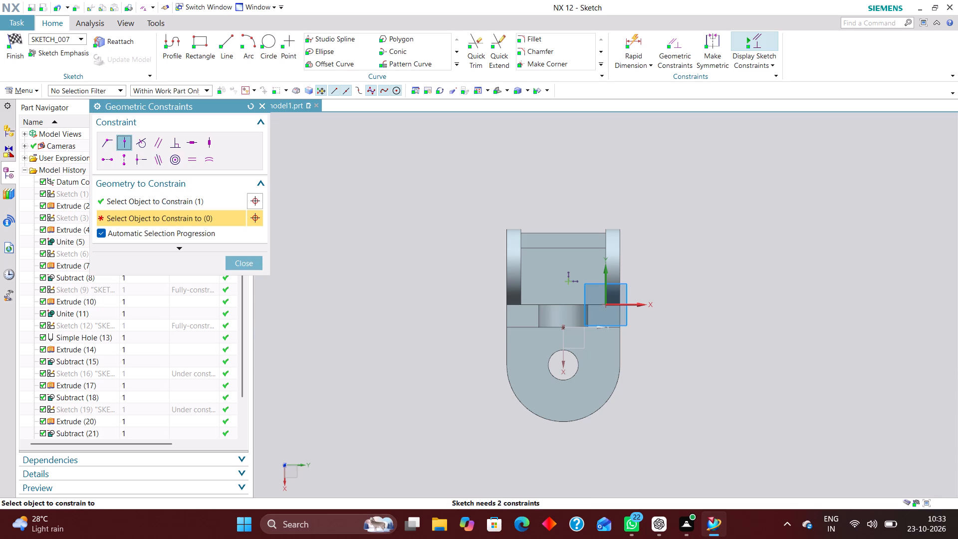
left_click(561, 360)
left_click(241, 261)
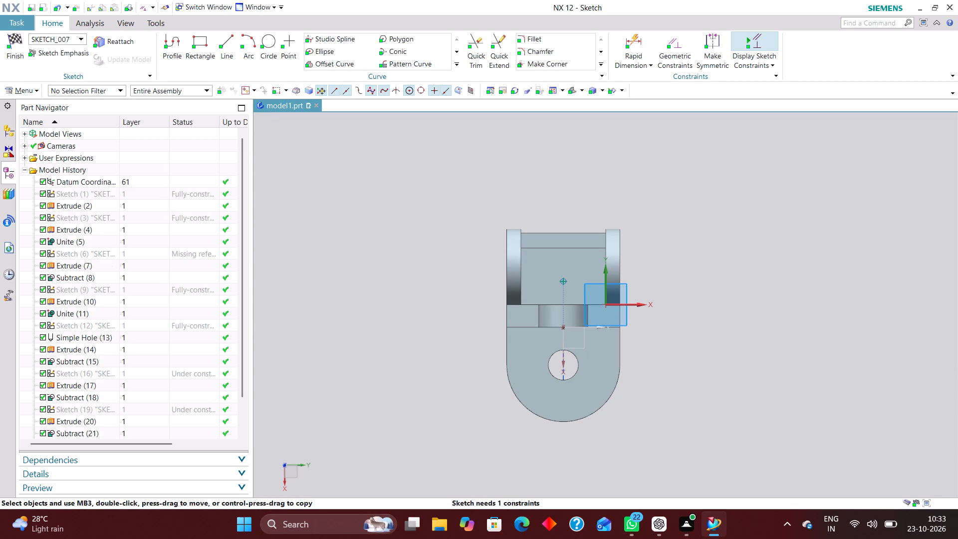
Dimension the hole point 15 mm from the sketch's X axis along the block's front edge and finish the sketch.
scroll(616, 318, "up", 3)
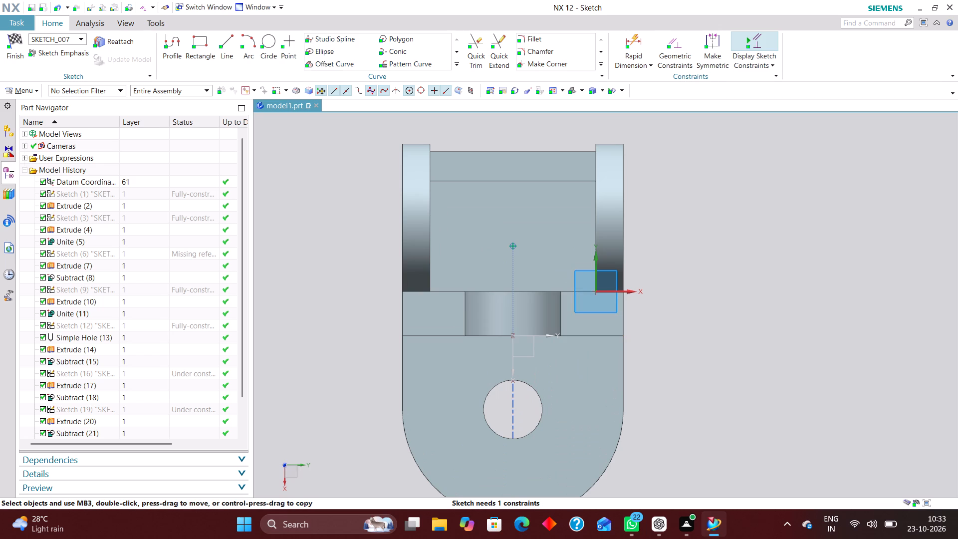
left_click(641, 35)
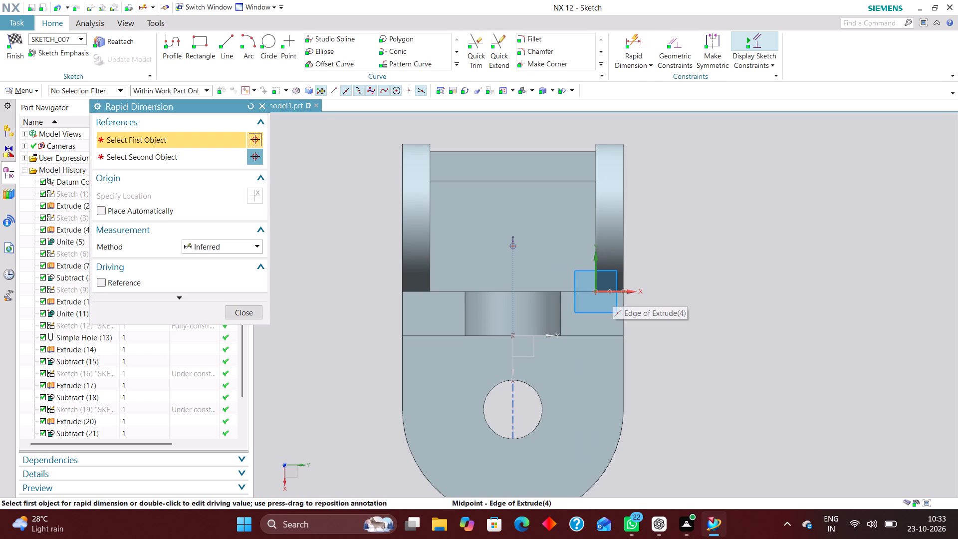
left_click(631, 290)
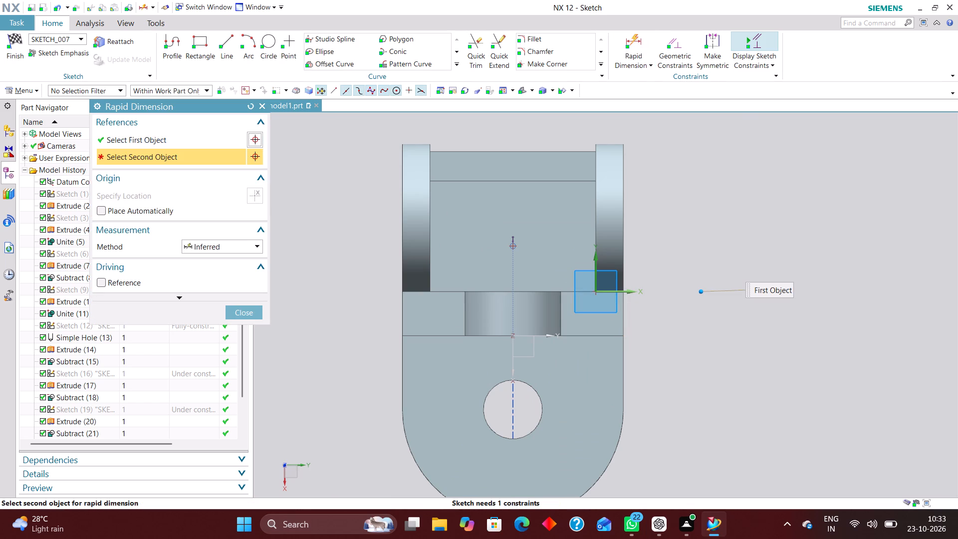
left_click(514, 244)
left_click(671, 266)
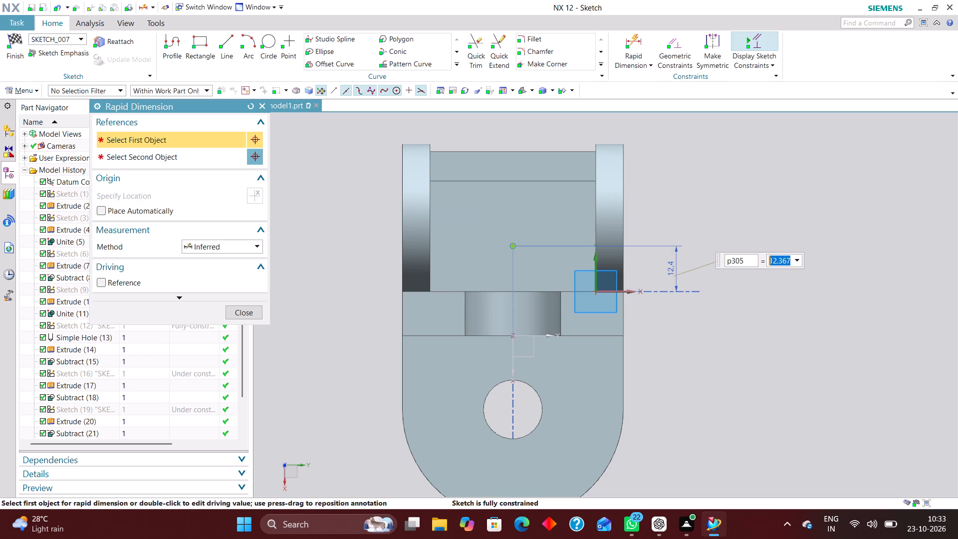
type("15")
key("Return")
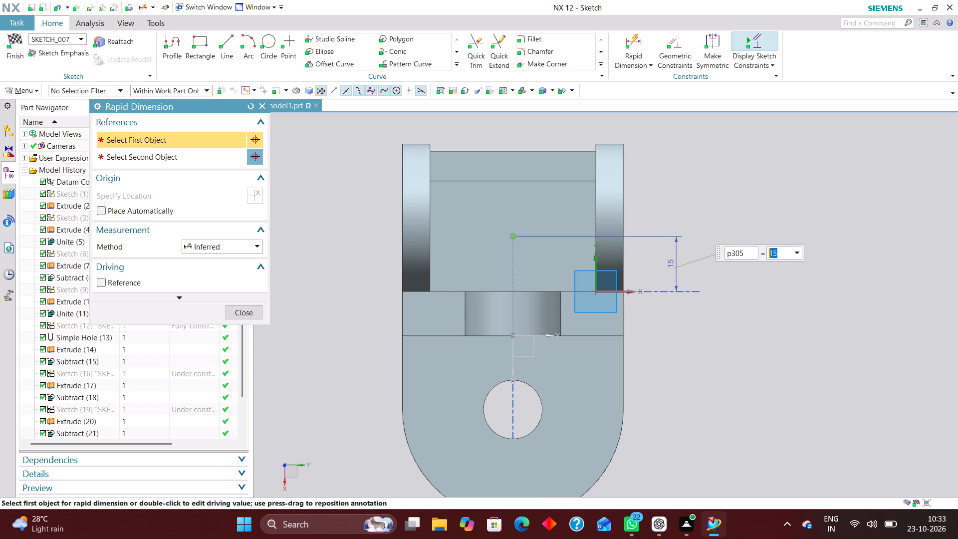
left_click(251, 317)
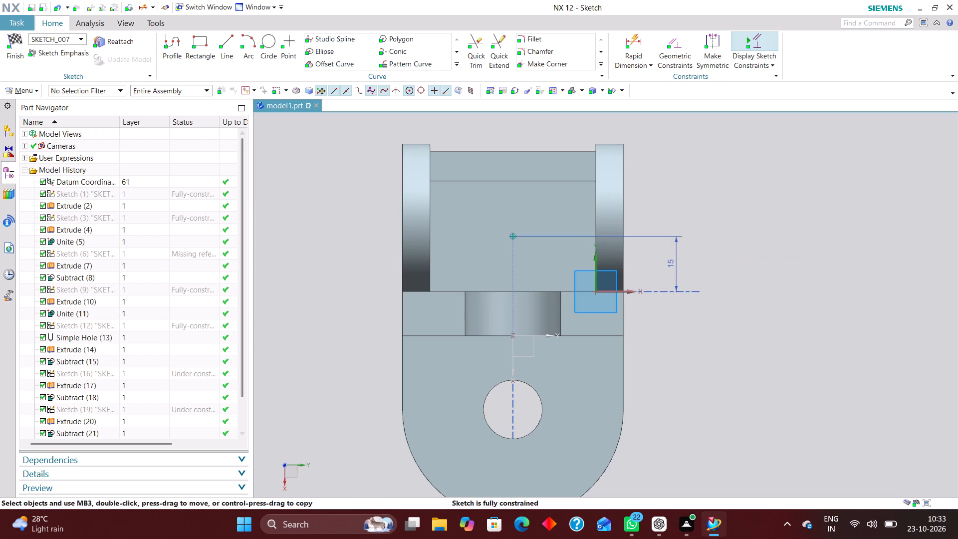
left_click(14, 35)
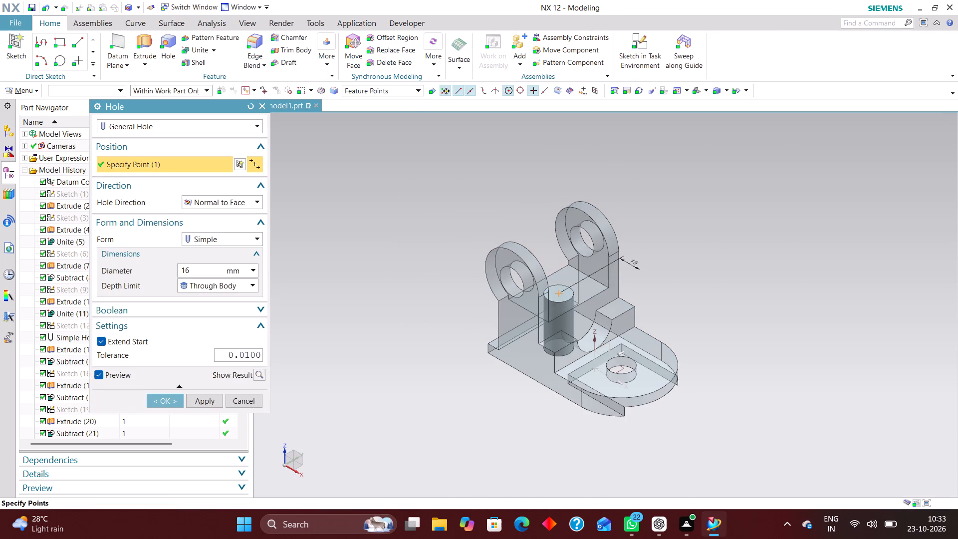
Set the hole diameter to 18 mm and create the simple through-body hole between the lugs.
scroll(648, 269, "up", 3)
left_click(198, 271)
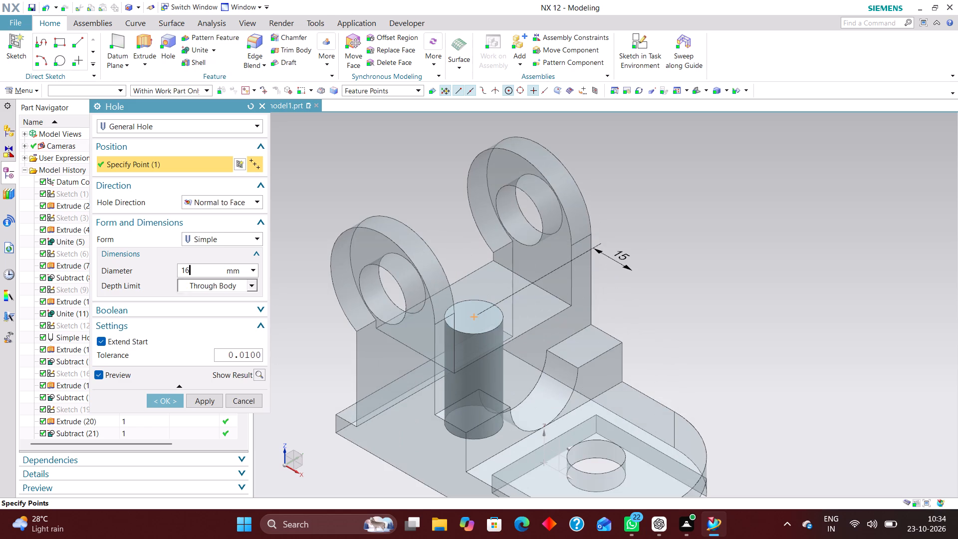
key("BackSpace")
key("8")
key("Return")
left_click(173, 400)
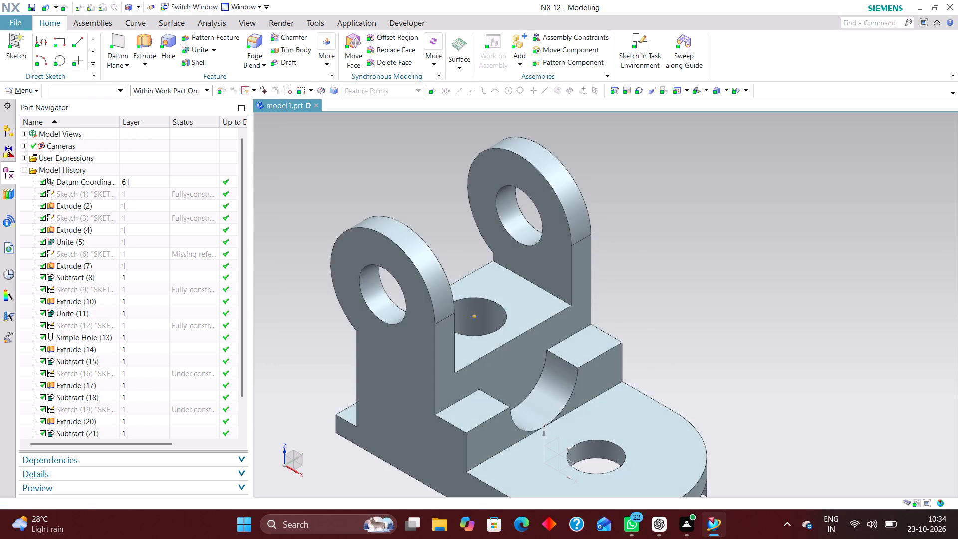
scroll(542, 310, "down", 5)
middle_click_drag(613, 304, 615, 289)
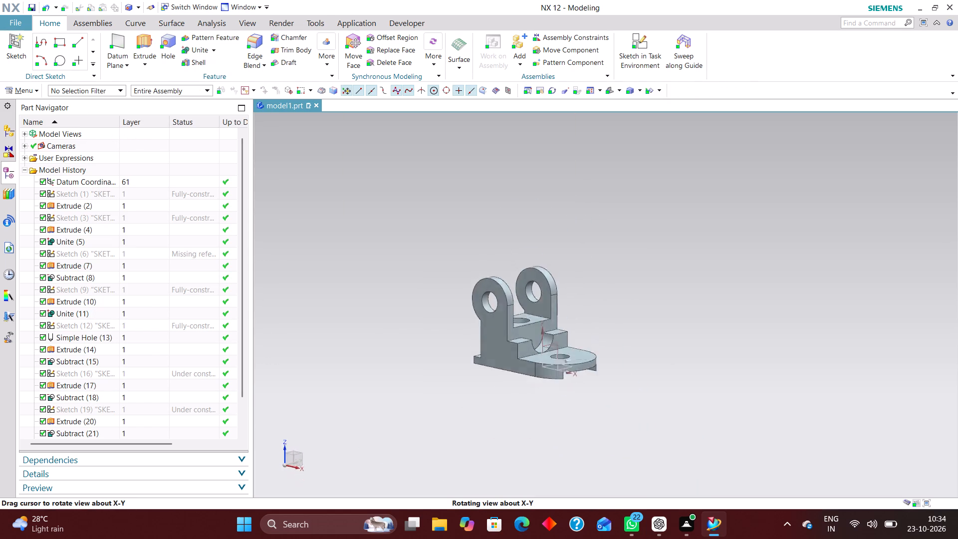
Inspect the bracket's underside, side faces and finished vertical holes from several angles.
middle_click_drag(615, 289, 617, 223)
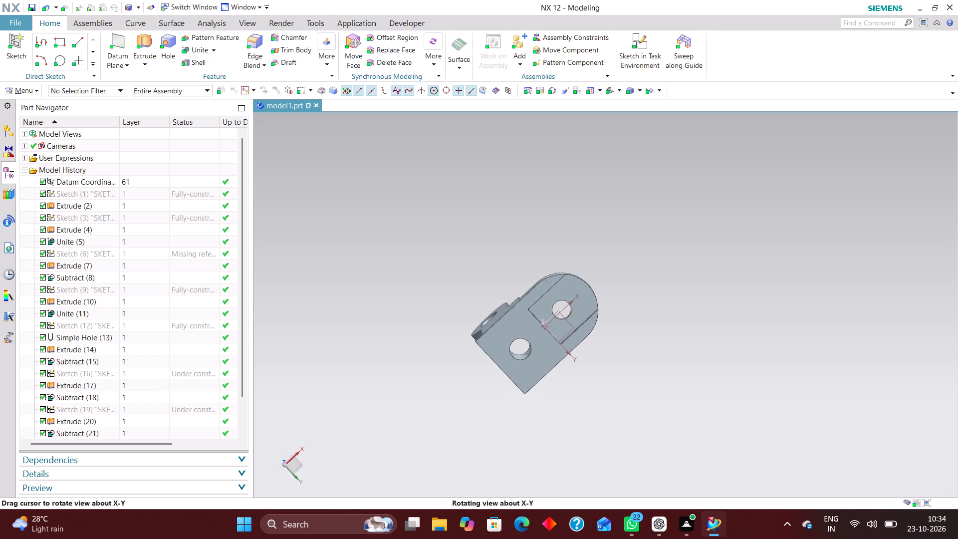
middle_click_drag(617, 223, 641, 241)
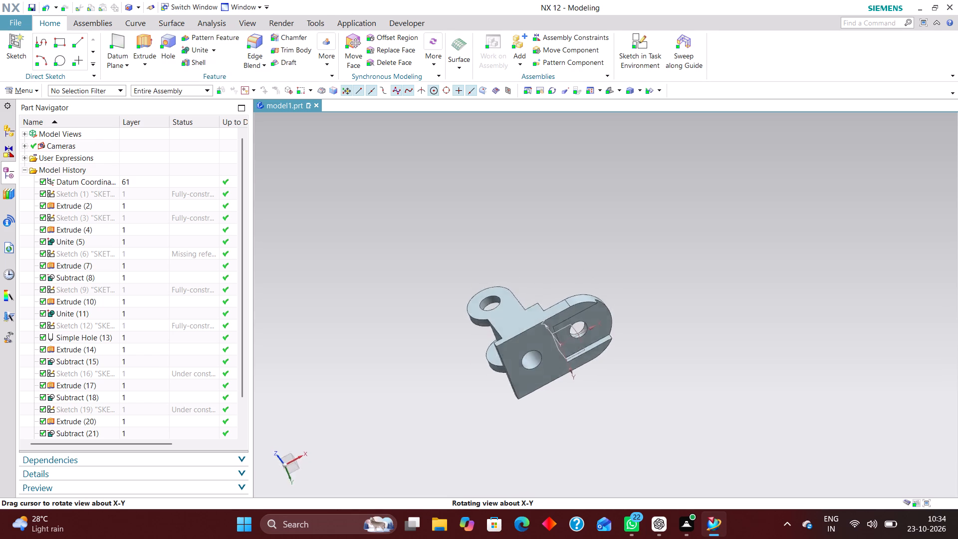
middle_click_drag(641, 241, 628, 249)
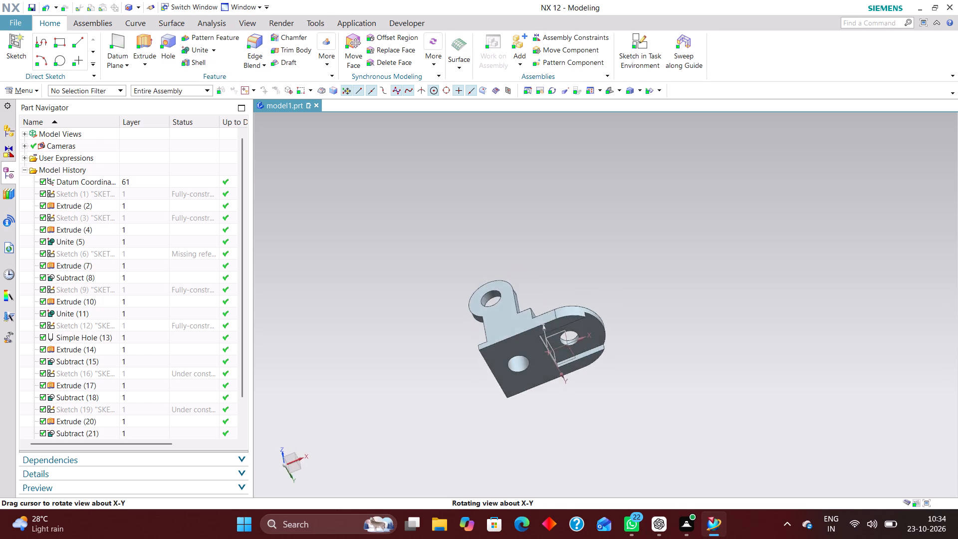
middle_click_drag(628, 249, 638, 336)
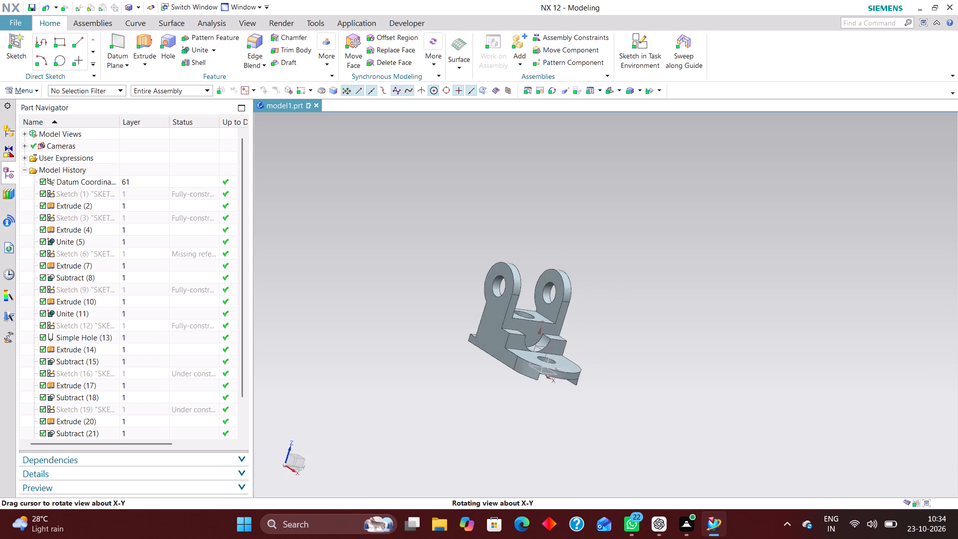
middle_click_drag(638, 336, 664, 351)
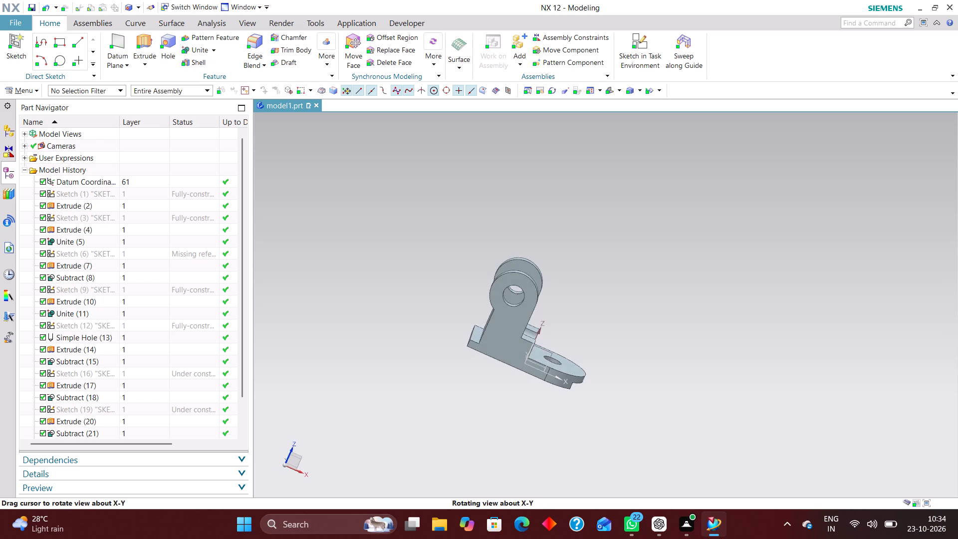
middle_click_drag(664, 351, 656, 350)
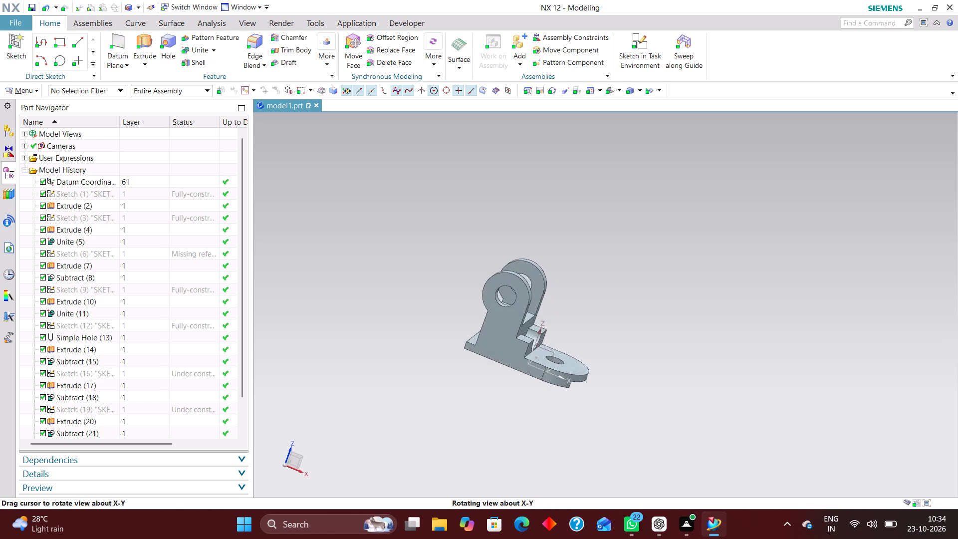
middle_click_drag(656, 350, 645, 354)
scroll(502, 357, "up", 4)
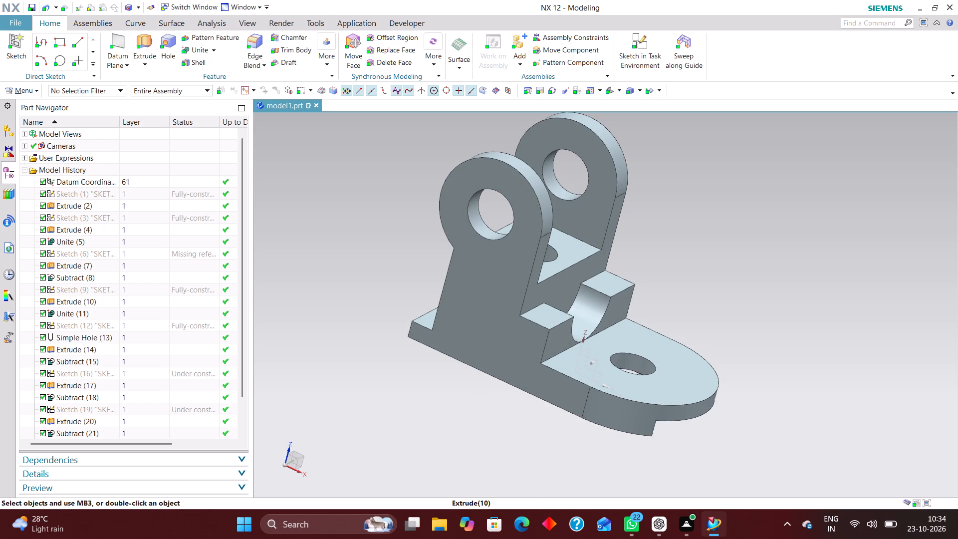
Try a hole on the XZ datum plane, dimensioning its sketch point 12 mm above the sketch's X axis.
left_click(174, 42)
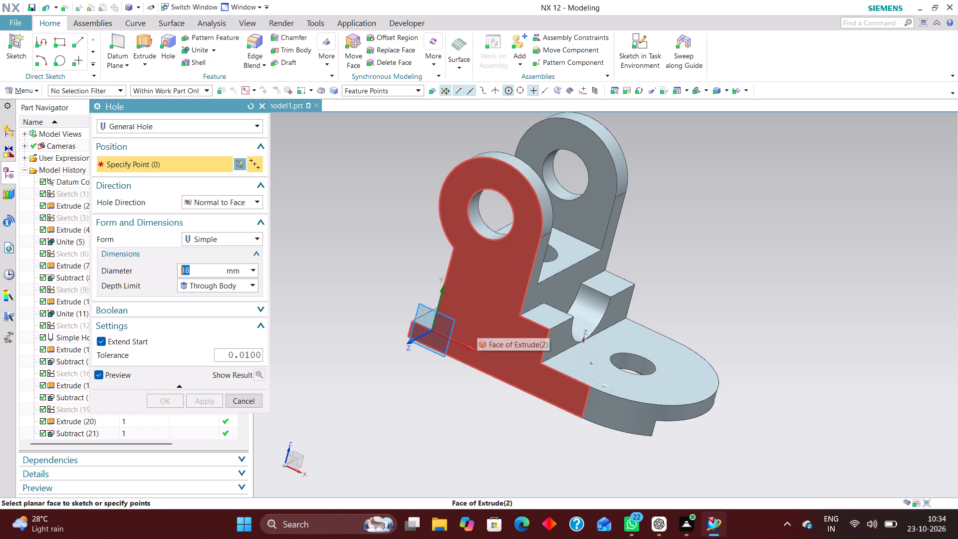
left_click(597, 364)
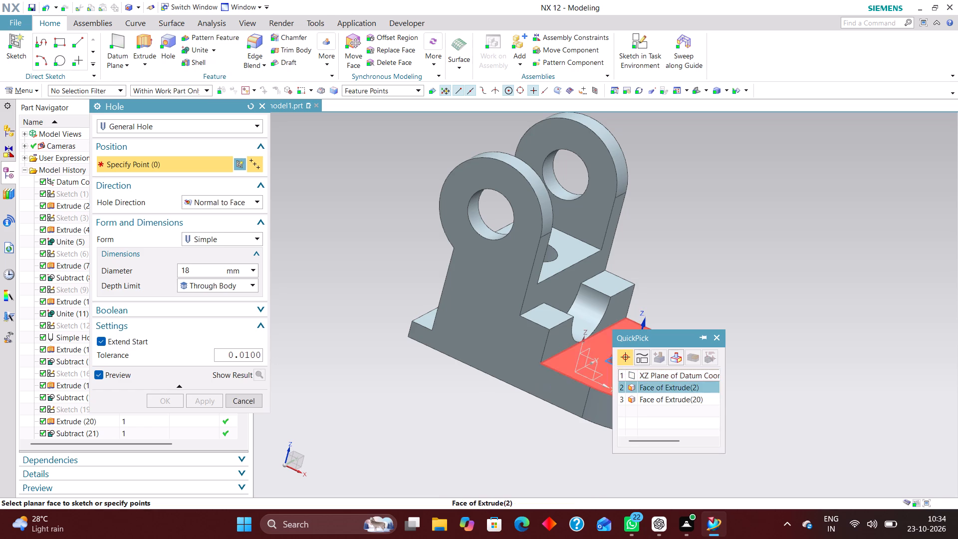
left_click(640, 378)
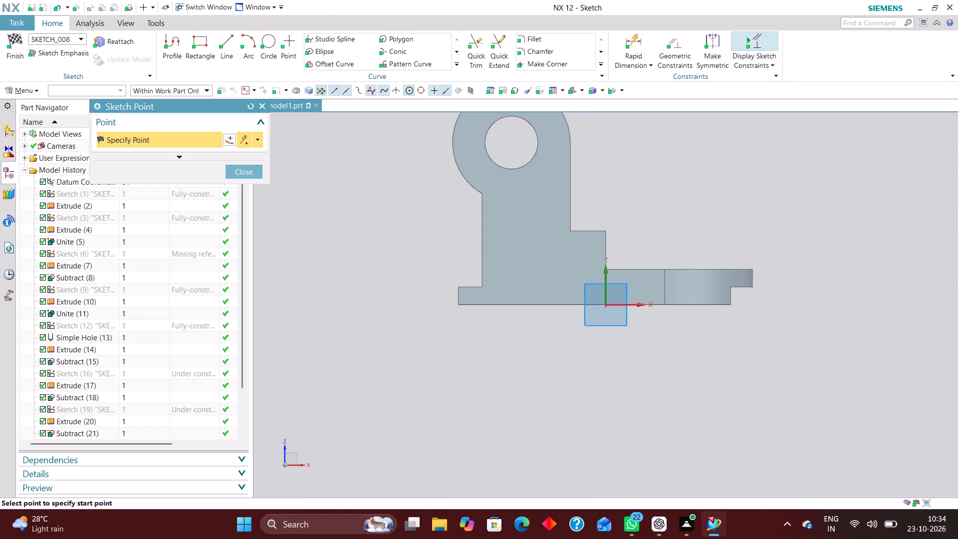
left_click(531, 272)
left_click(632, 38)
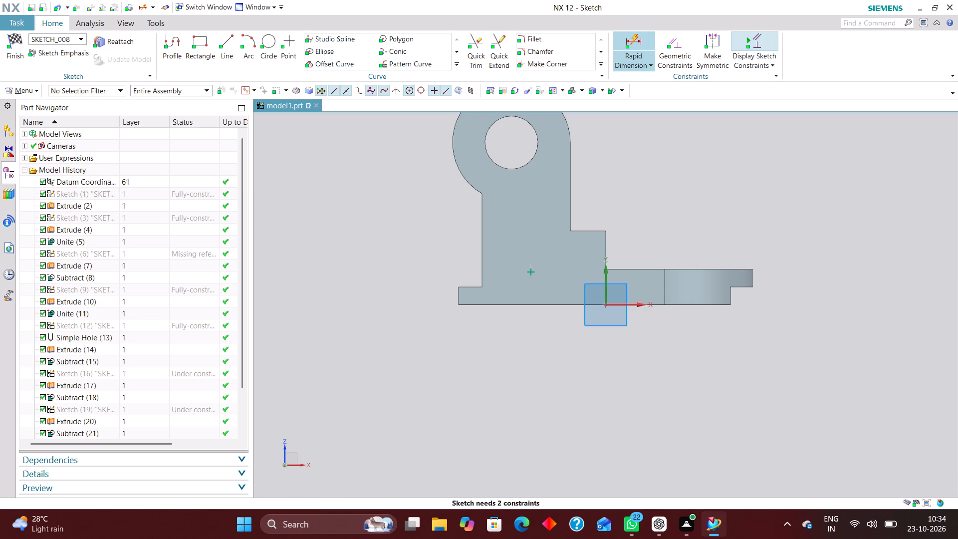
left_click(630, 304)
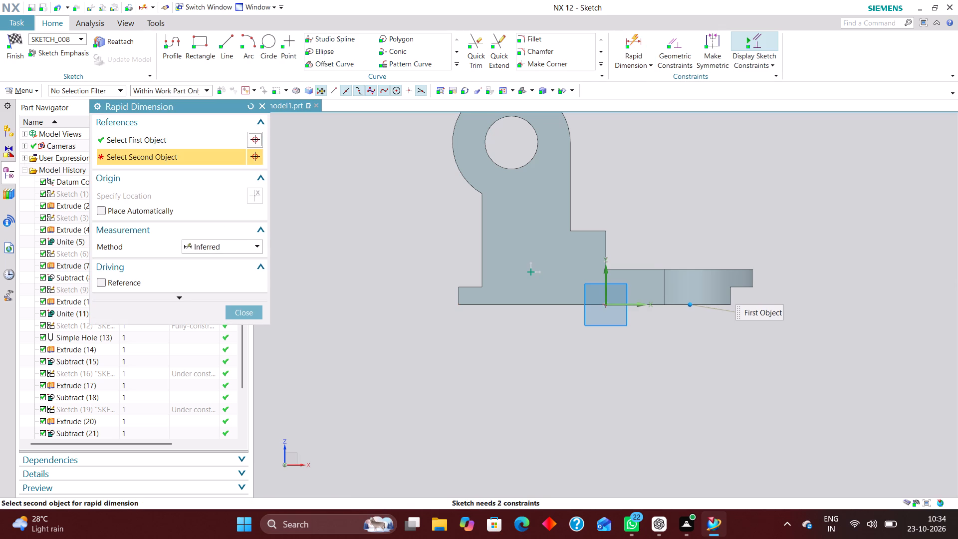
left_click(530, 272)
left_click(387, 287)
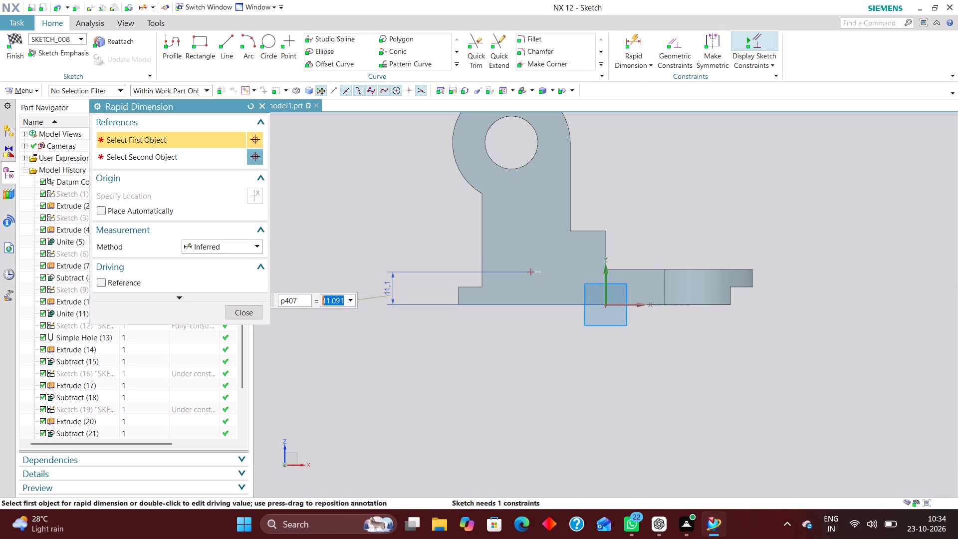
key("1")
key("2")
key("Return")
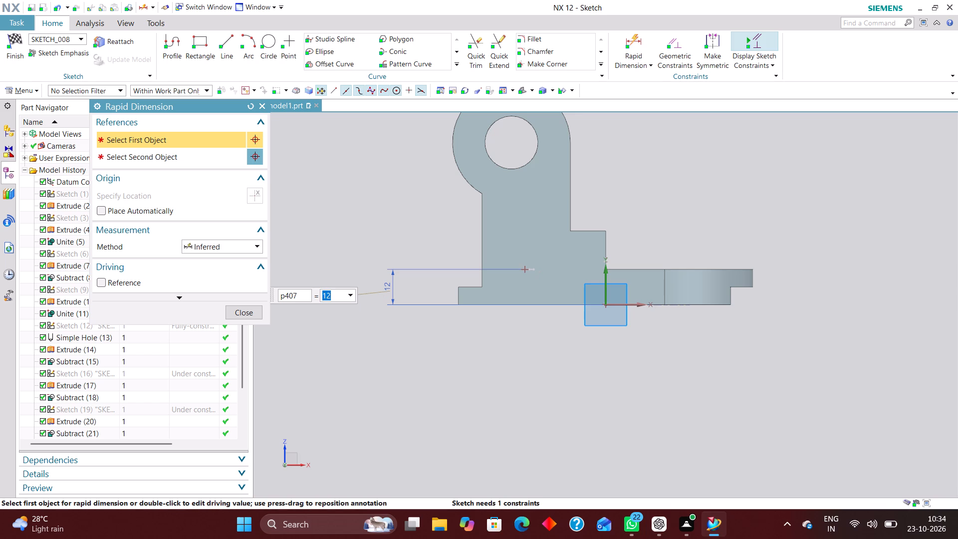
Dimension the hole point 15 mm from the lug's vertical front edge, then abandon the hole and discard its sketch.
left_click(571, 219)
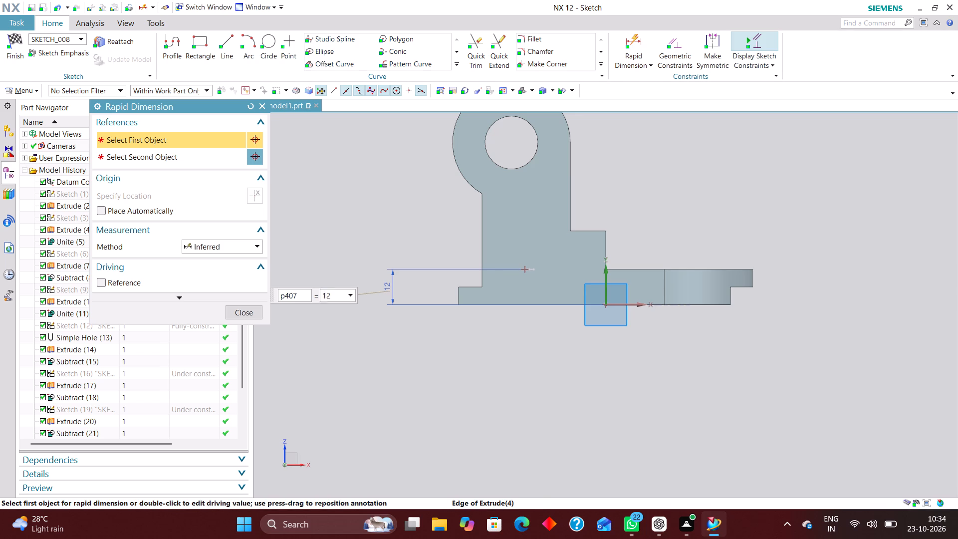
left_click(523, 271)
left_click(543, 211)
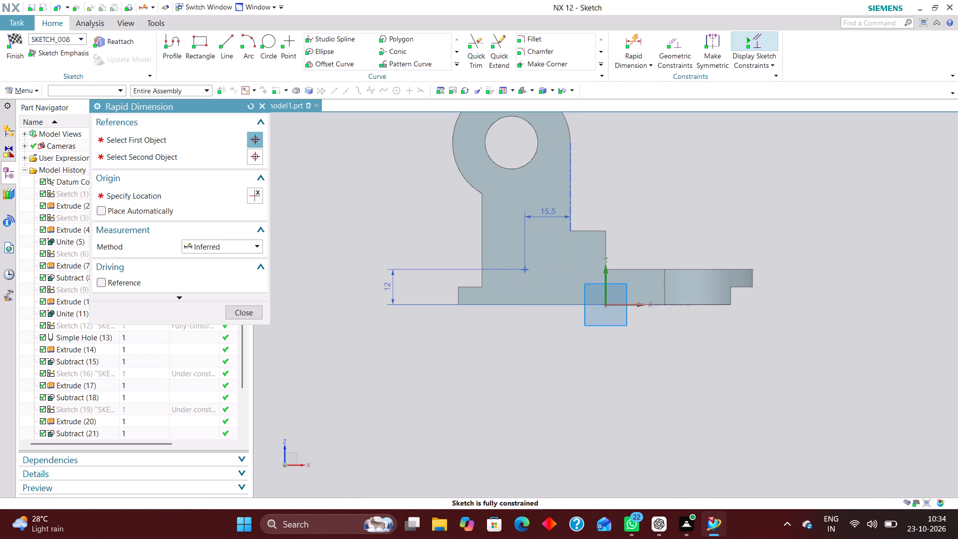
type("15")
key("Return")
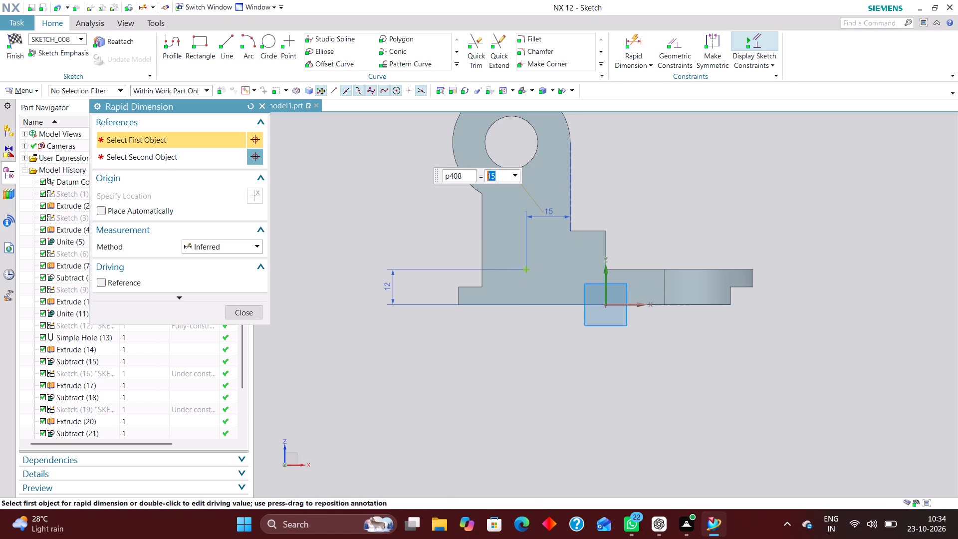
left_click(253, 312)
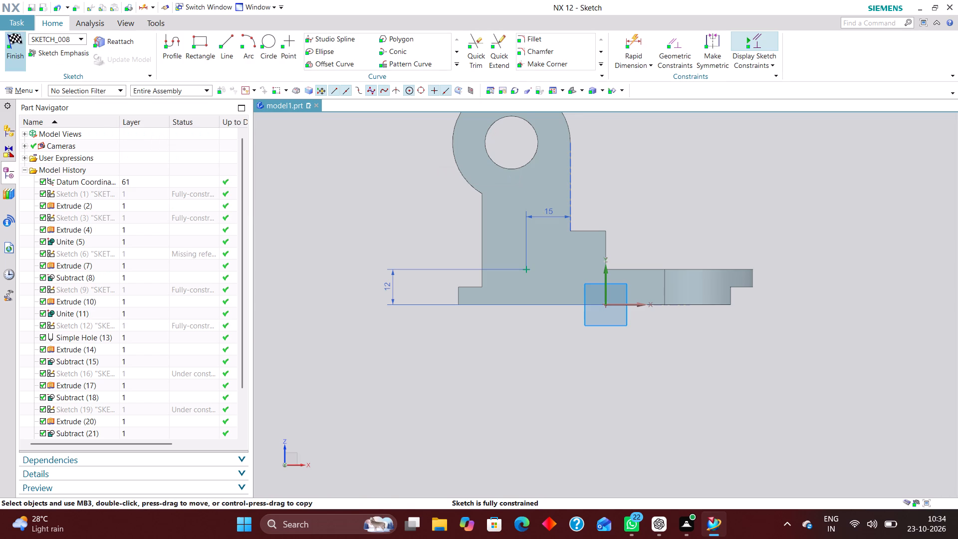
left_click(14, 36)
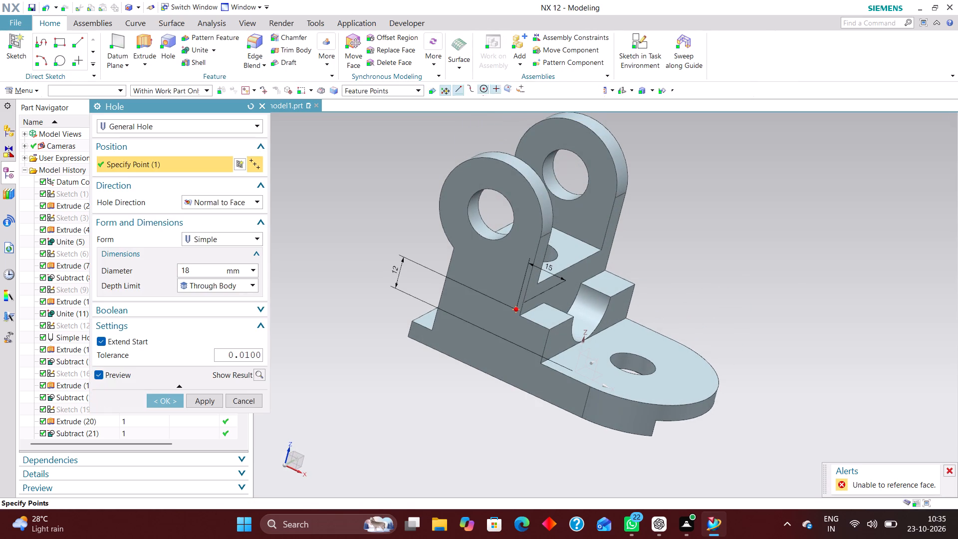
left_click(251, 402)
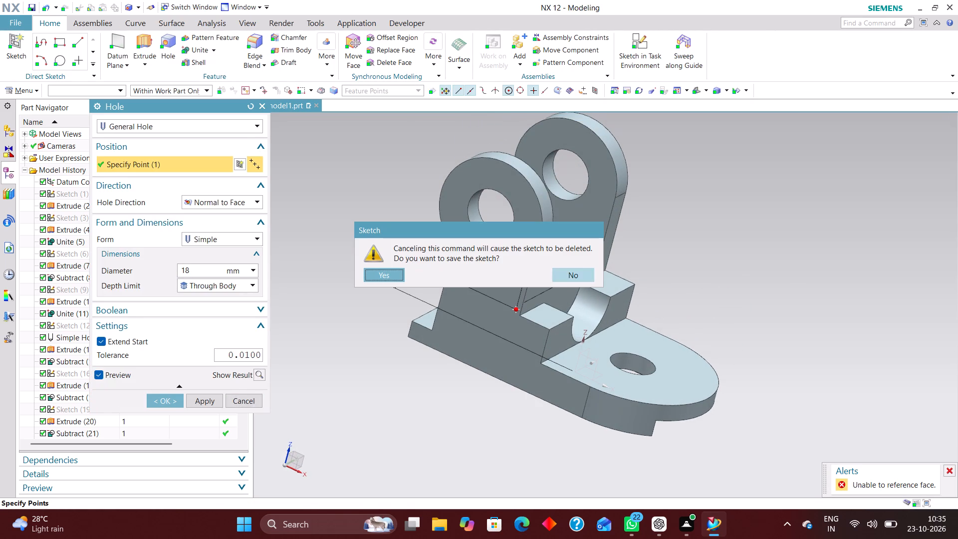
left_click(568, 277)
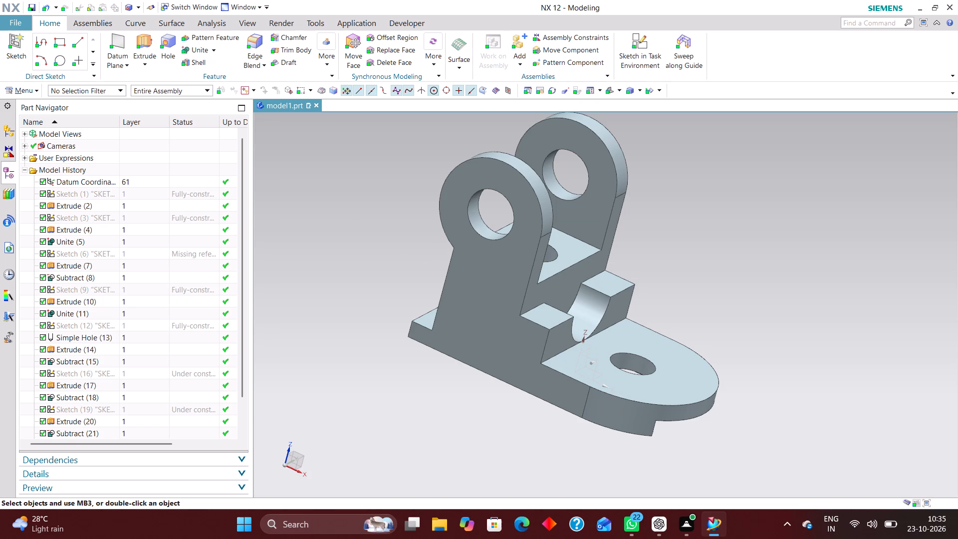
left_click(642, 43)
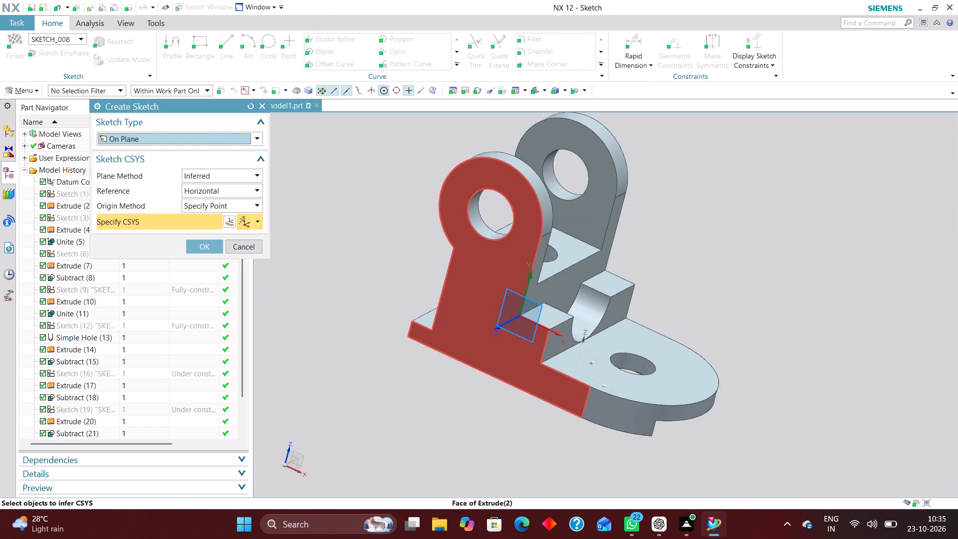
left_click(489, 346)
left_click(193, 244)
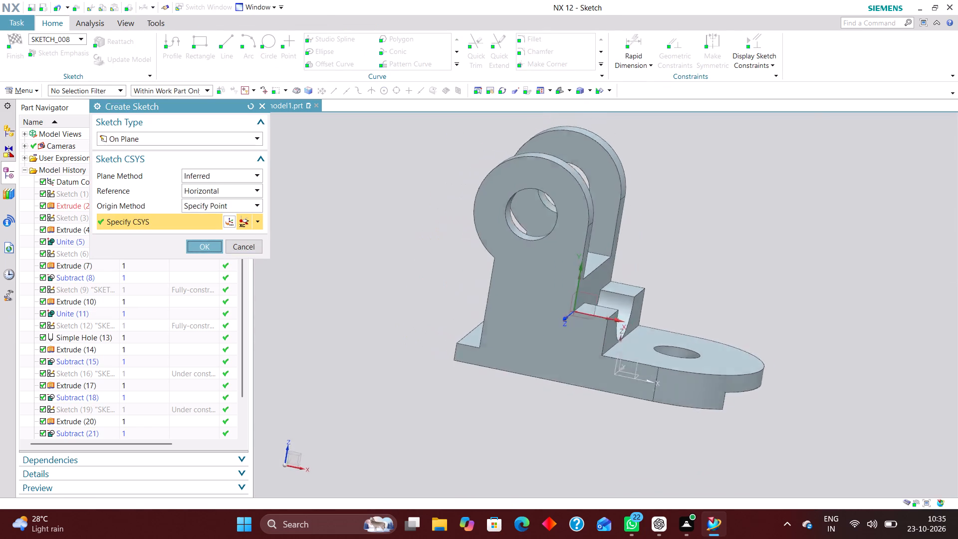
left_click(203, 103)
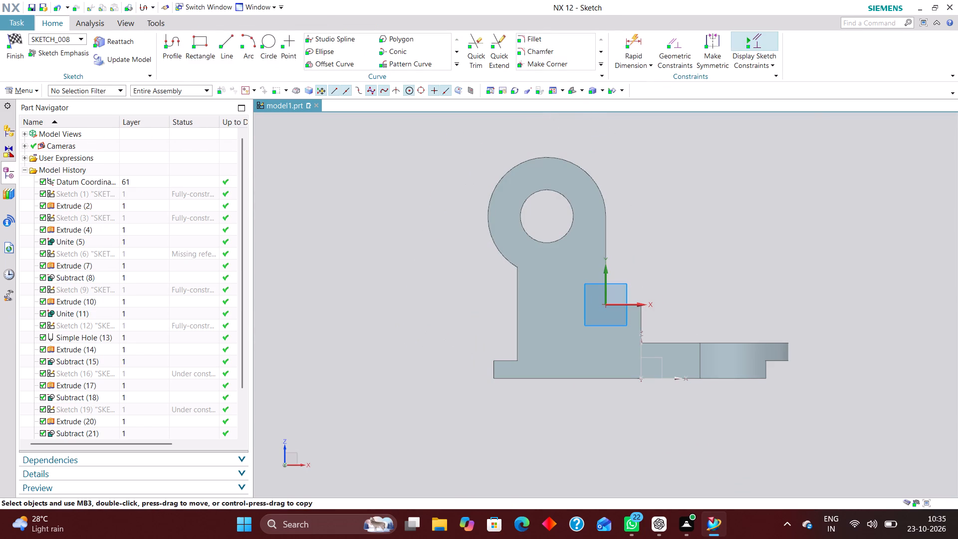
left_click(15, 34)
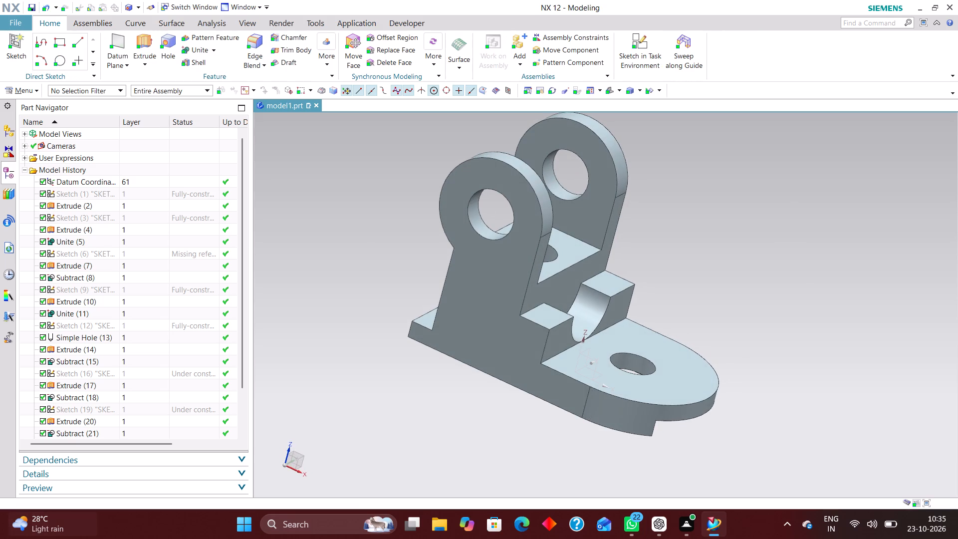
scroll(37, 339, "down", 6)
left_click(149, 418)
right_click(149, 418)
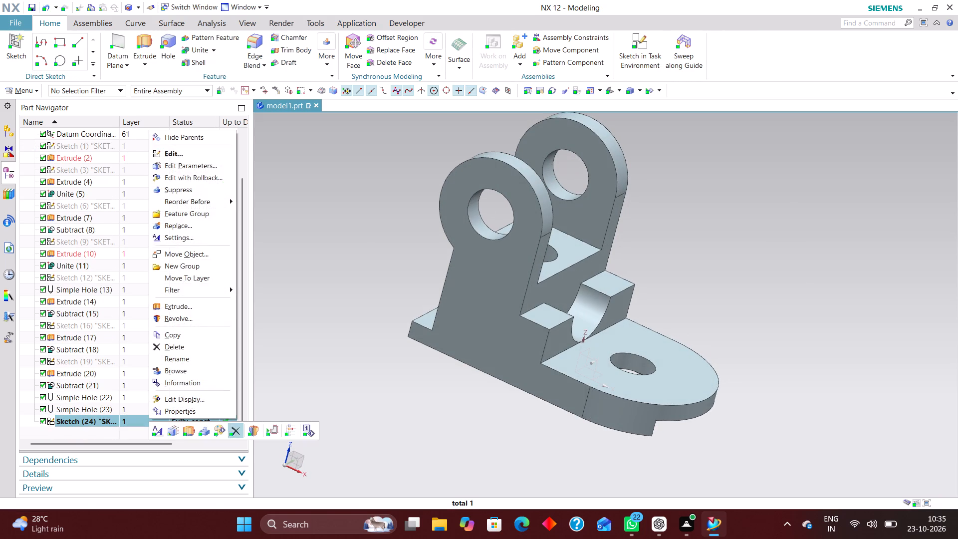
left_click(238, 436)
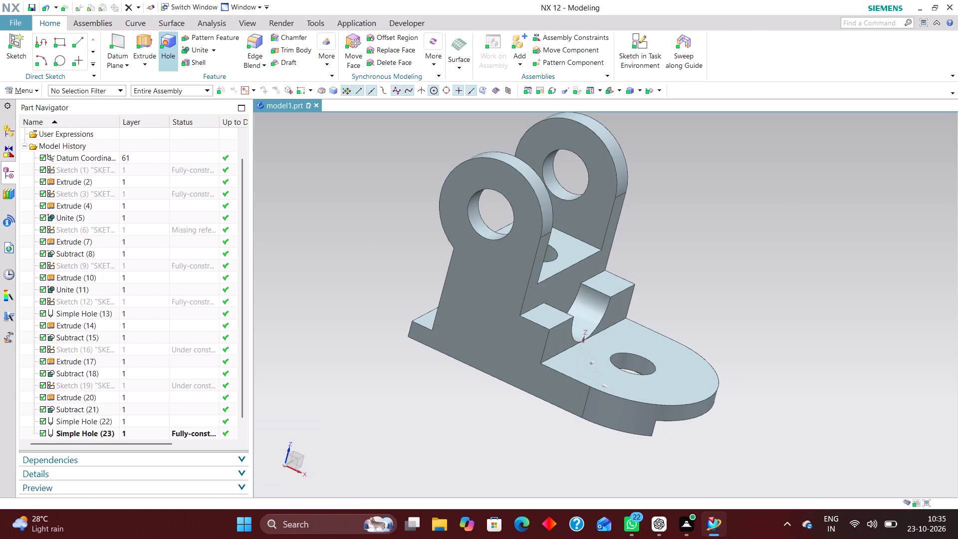
Start a hole on the outer side face of the near lug and reposition its sketch point within the lug's lower part.
left_click(167, 37)
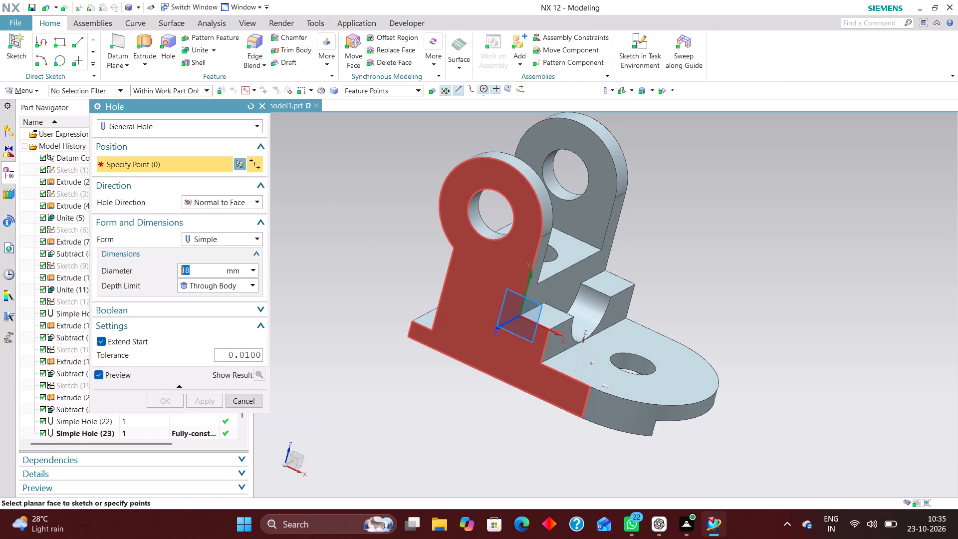
left_click(461, 340)
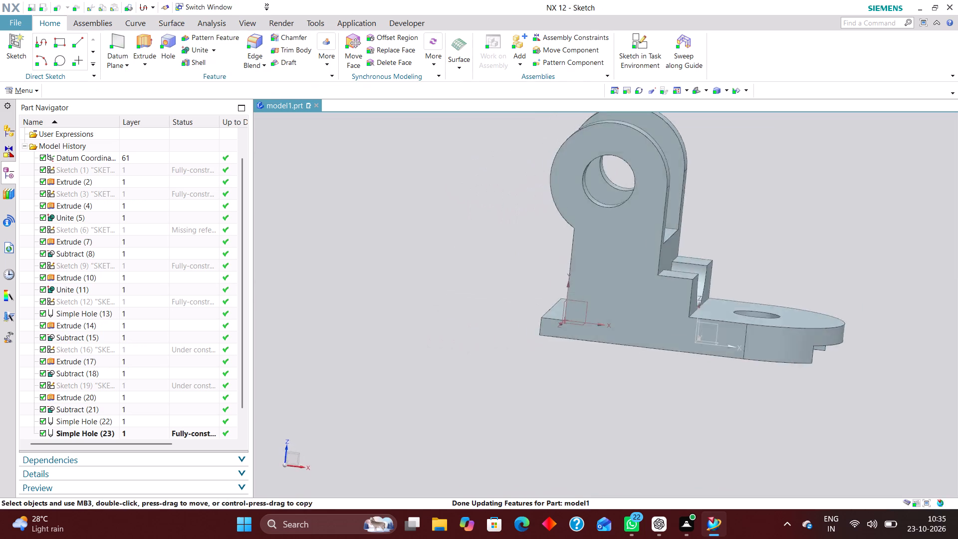
scroll(842, 297, "up", 2)
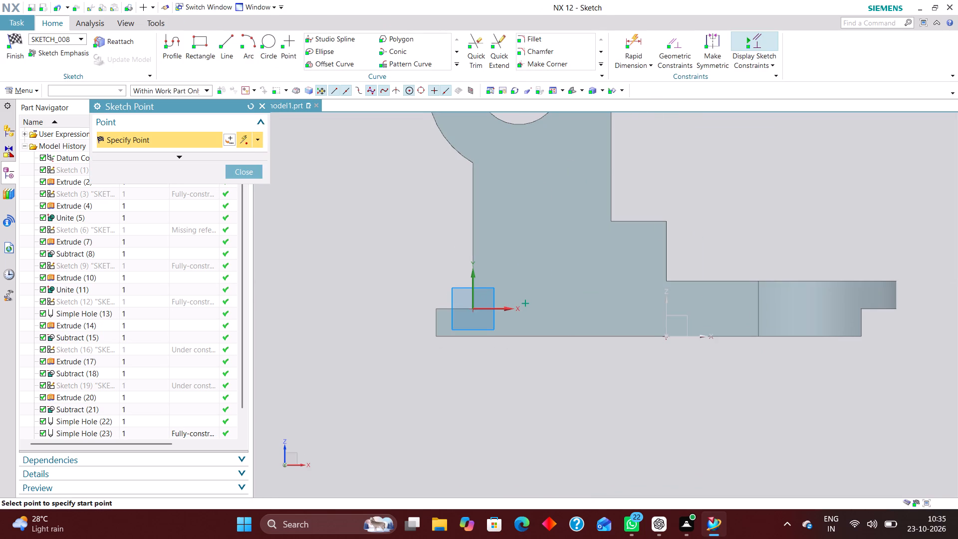
left_click(237, 170)
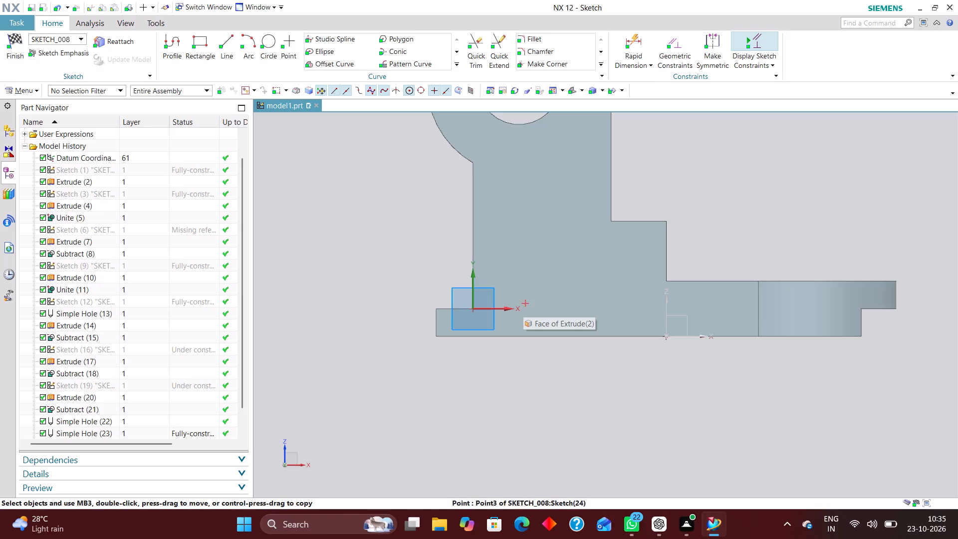
left_click_drag(525, 304, 550, 282)
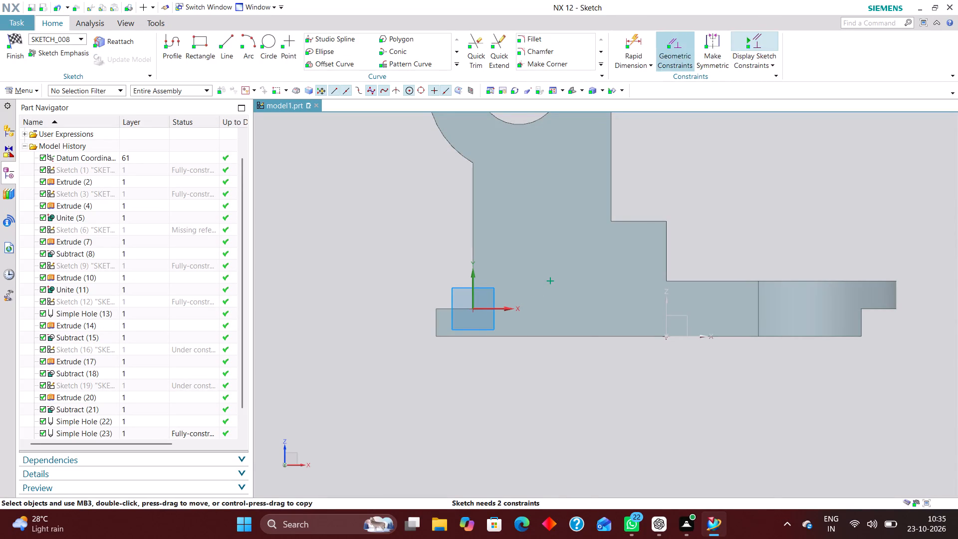
Dimension the hole's sketch point 15 mm from the near lug's vertical front edge.
left_click(633, 37)
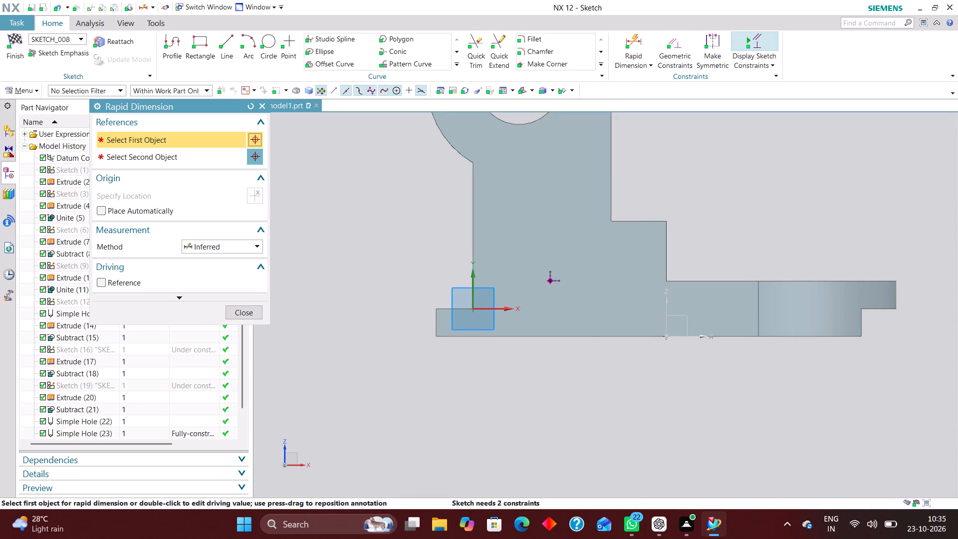
left_click(549, 279)
left_click(613, 202)
left_click(578, 439)
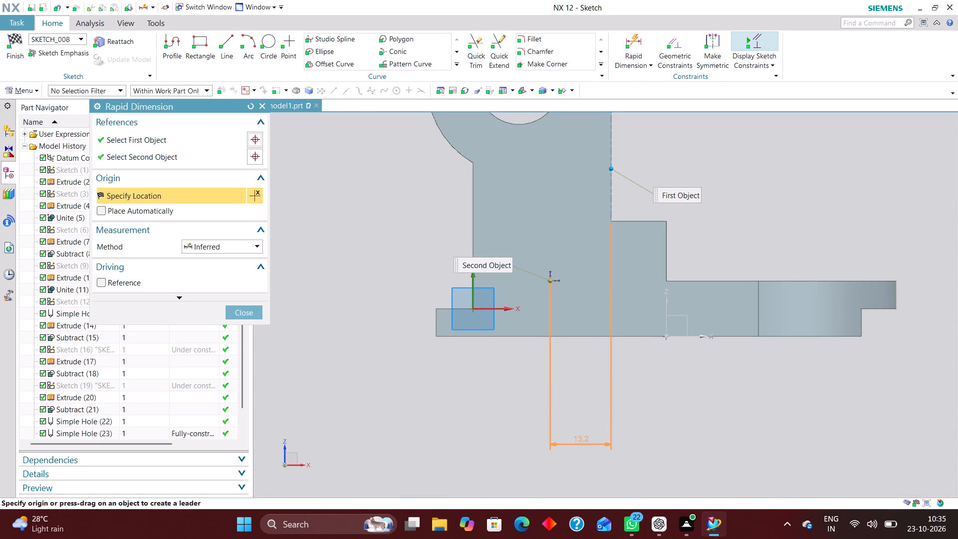
type("15")
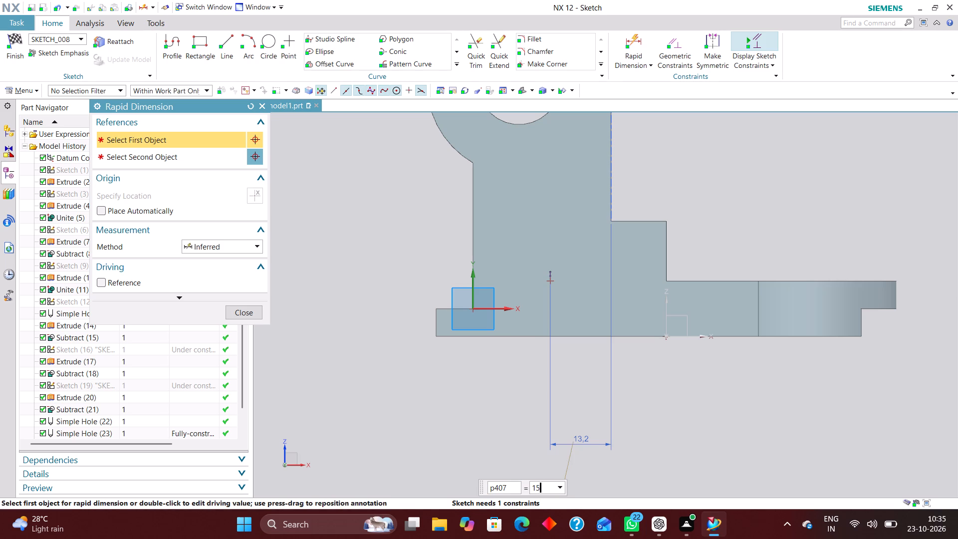
key("Return")
Dimension the hole point 12 mm above the base's bottom edge and finish the sketch.
scroll(486, 296, "up", 3)
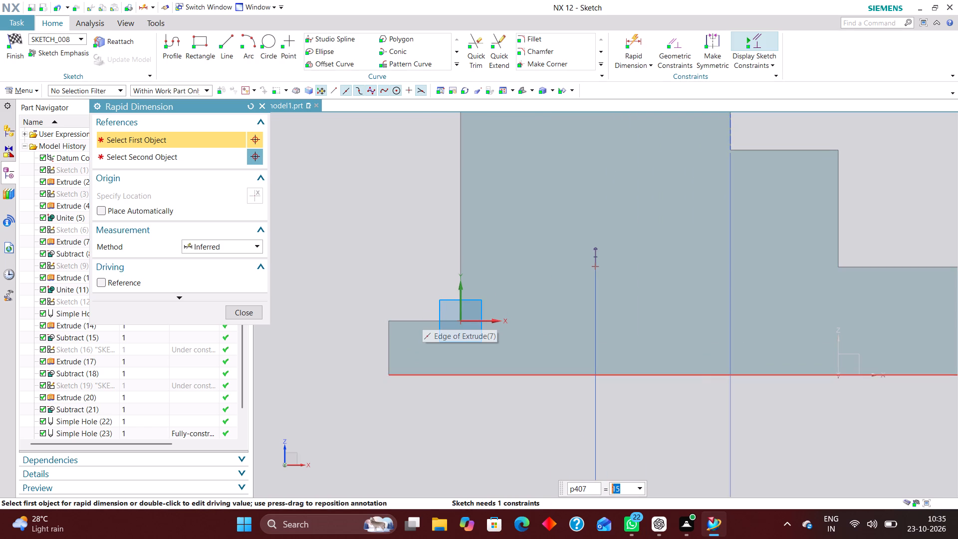
left_click(435, 375)
left_click(595, 265)
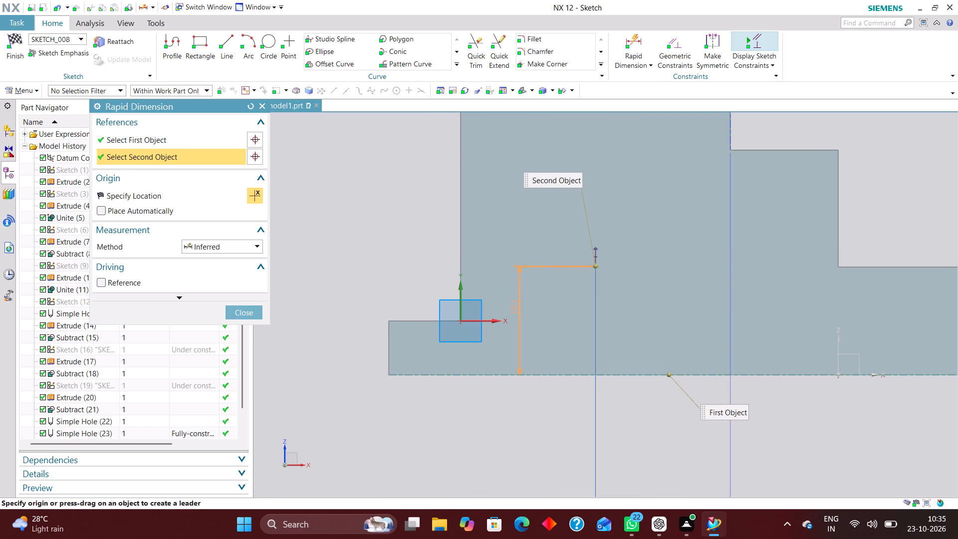
left_click(334, 324)
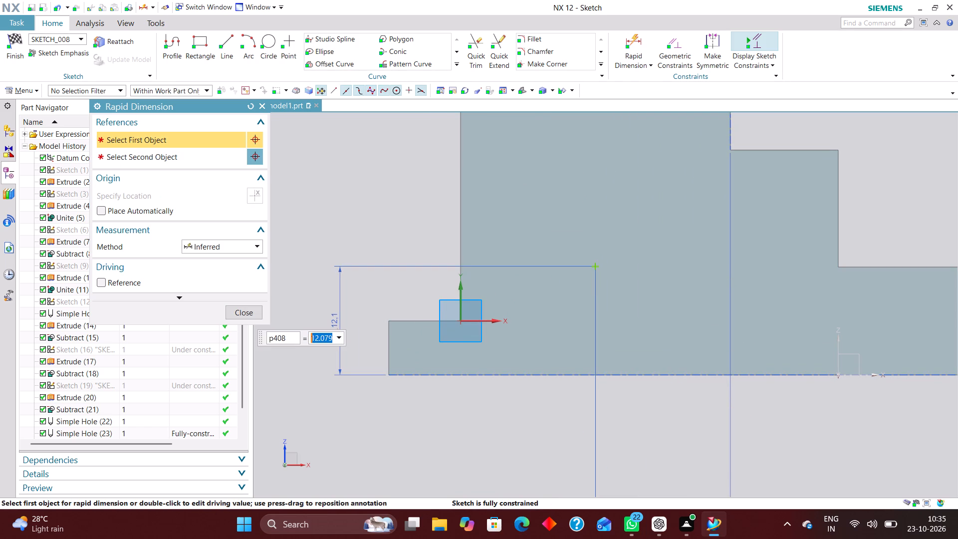
type("12")
key("Return")
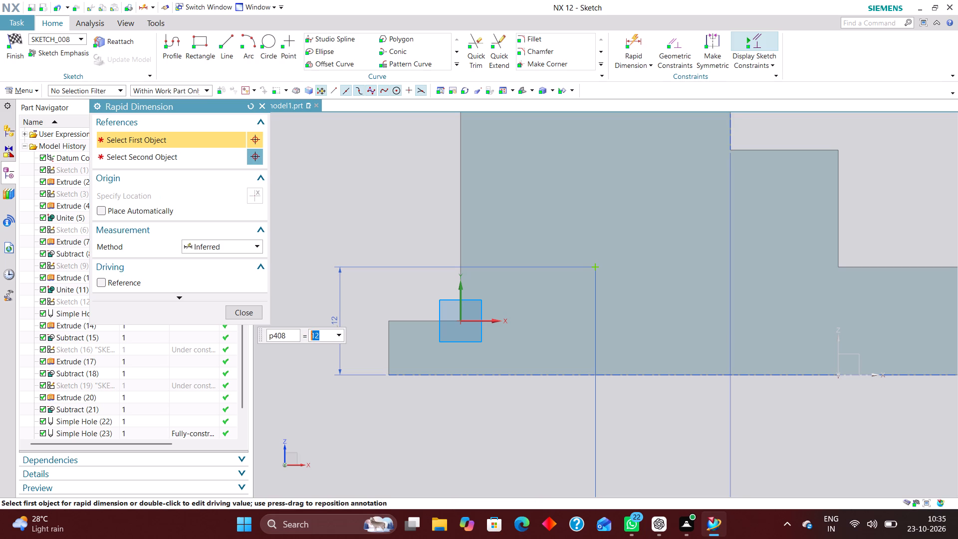
left_click(239, 308)
scroll(484, 301, "down", 4)
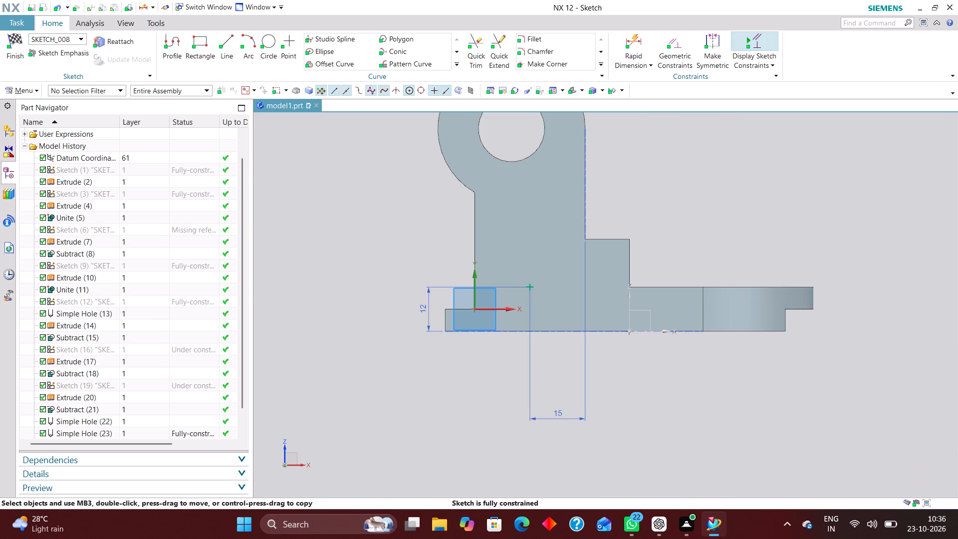
left_click(20, 38)
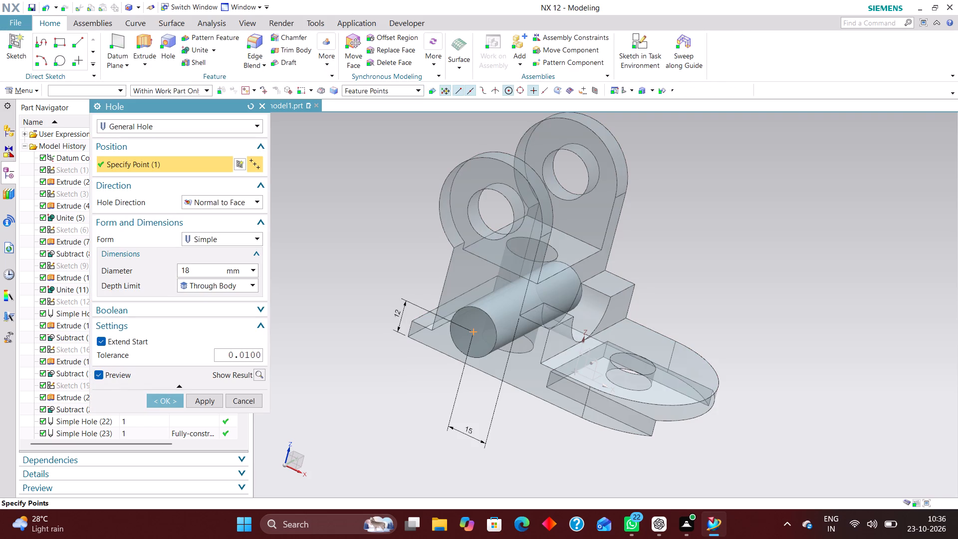
Create the simple side hole with a 10 mm diameter, cut through the body.
left_click_drag(195, 269, 150, 276)
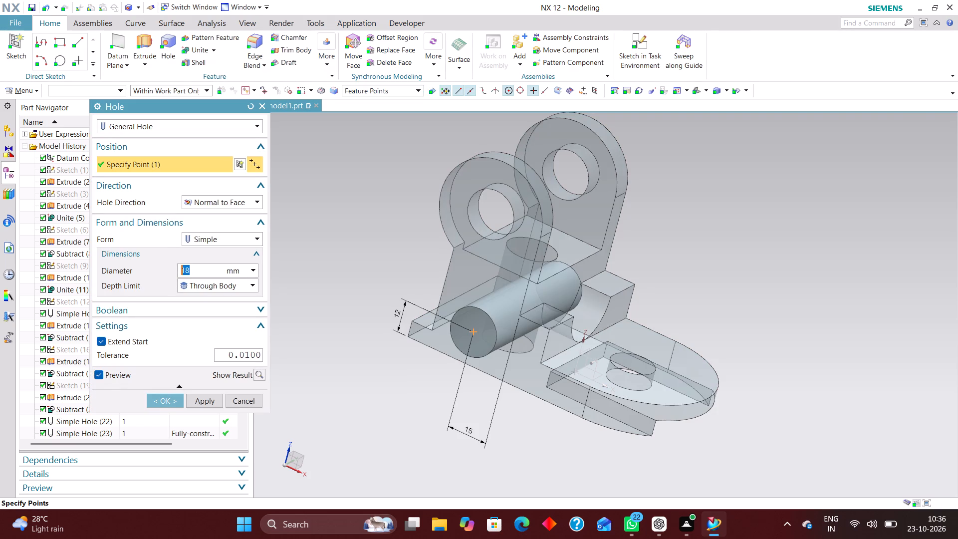
type("10")
key("Return")
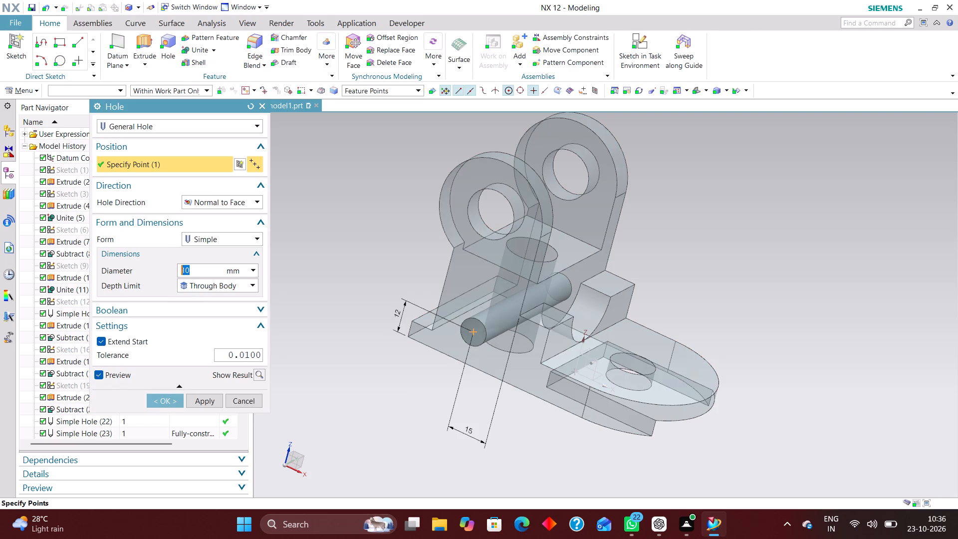
left_click(168, 402)
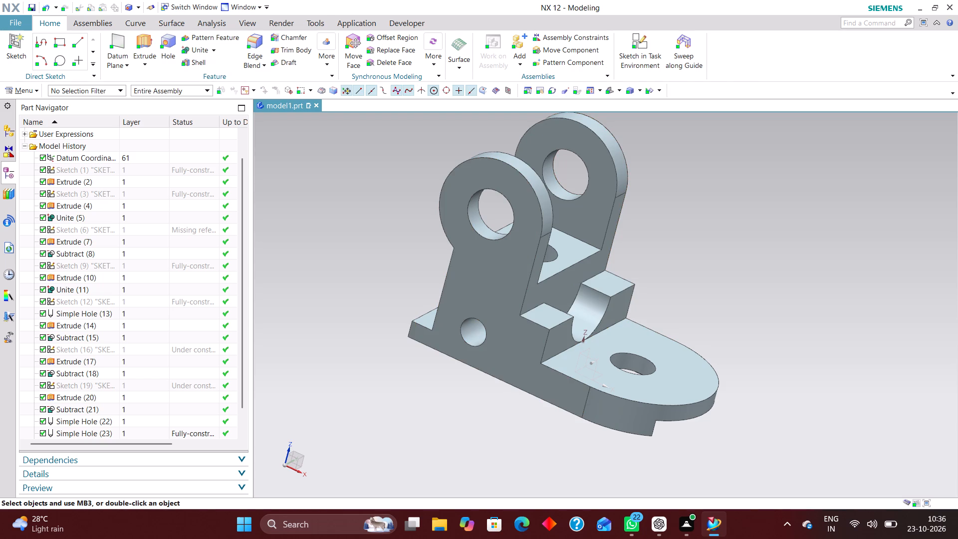
Move the datum coordinate system to layer 220.
key("End")
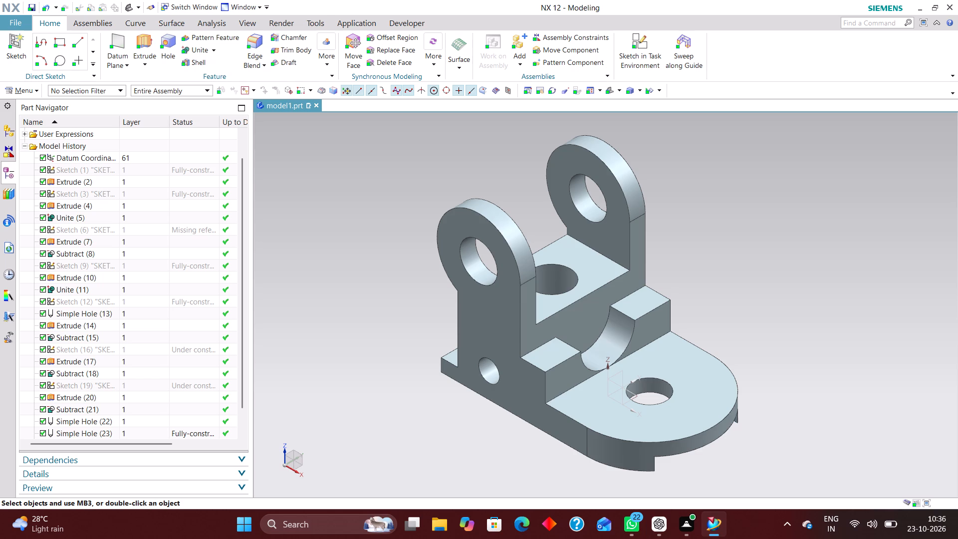
left_click(137, 155)
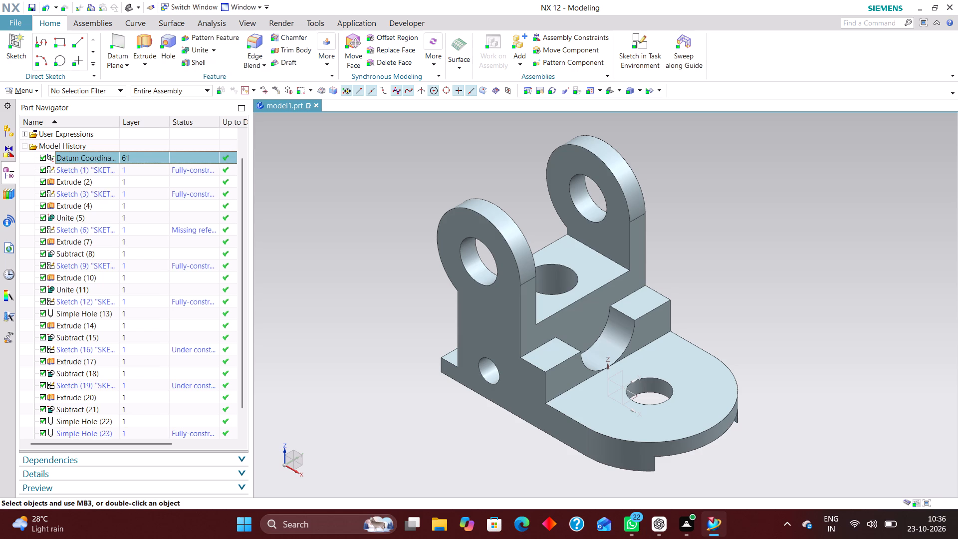
key("ctrl+j")
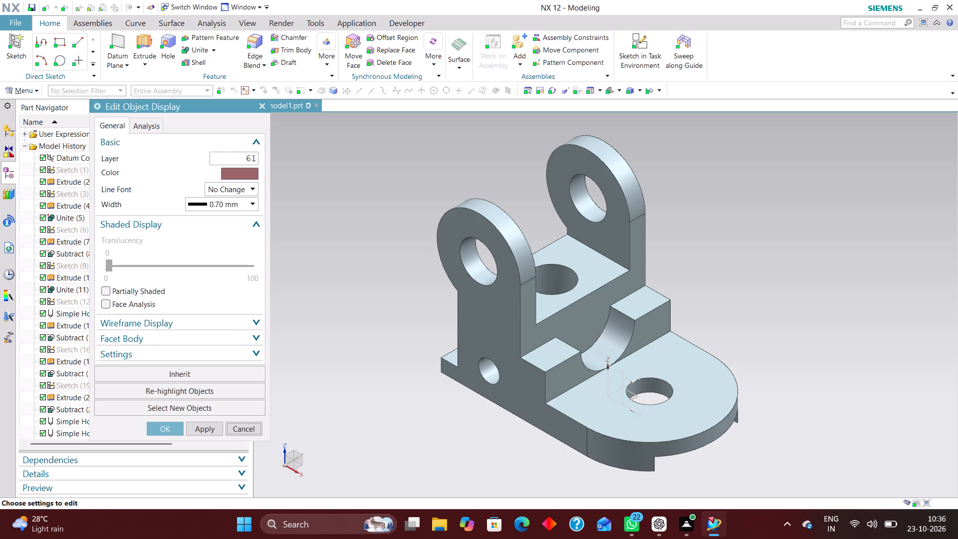
left_click_drag(235, 157, 312, 158)
type("220")
key("Return")
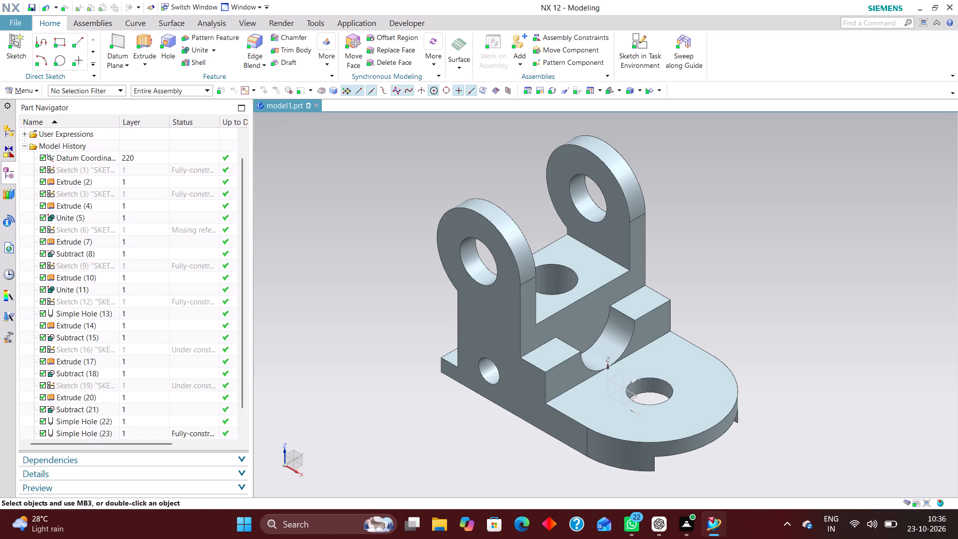
Move the base outline sketch, Sketch (1), to layer 11.
left_click(142, 170)
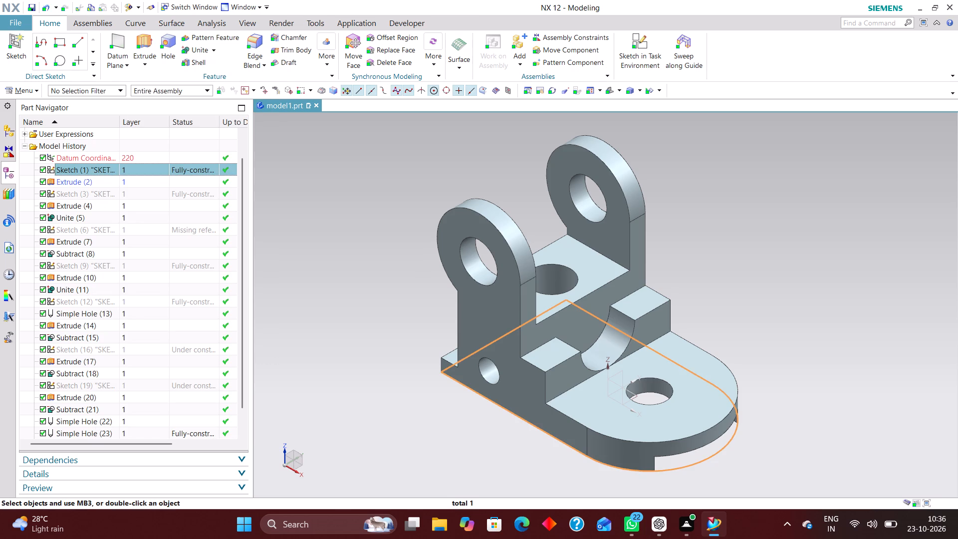
key("ctrl+j")
type("11")
key("Return")
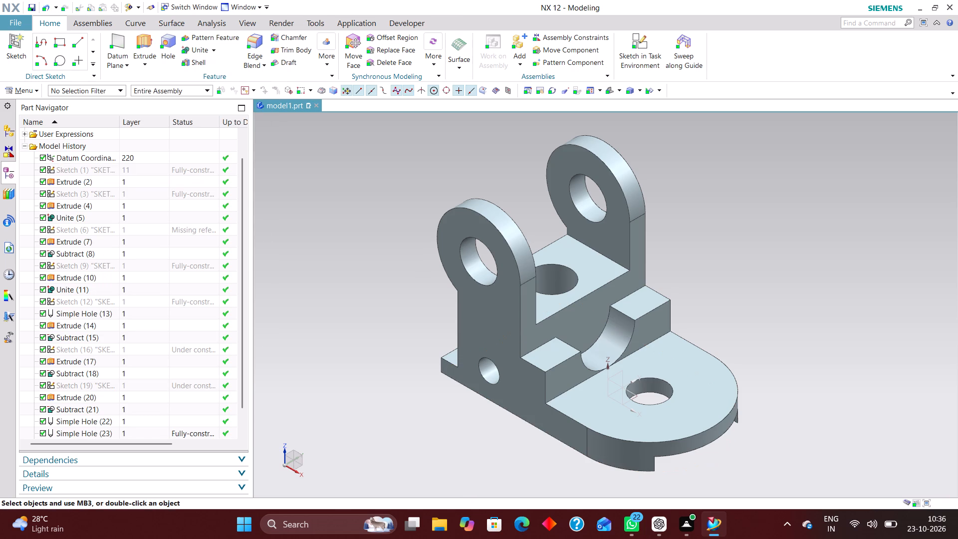
Move the bracket's solid body to layer 2.
left_click(138, 178)
key("ctrl+j")
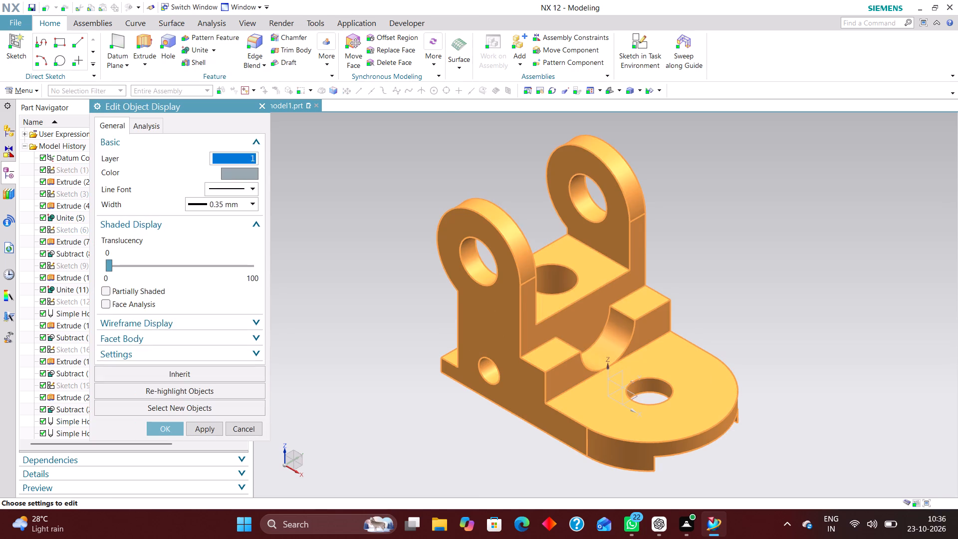
key("2")
key("Return")
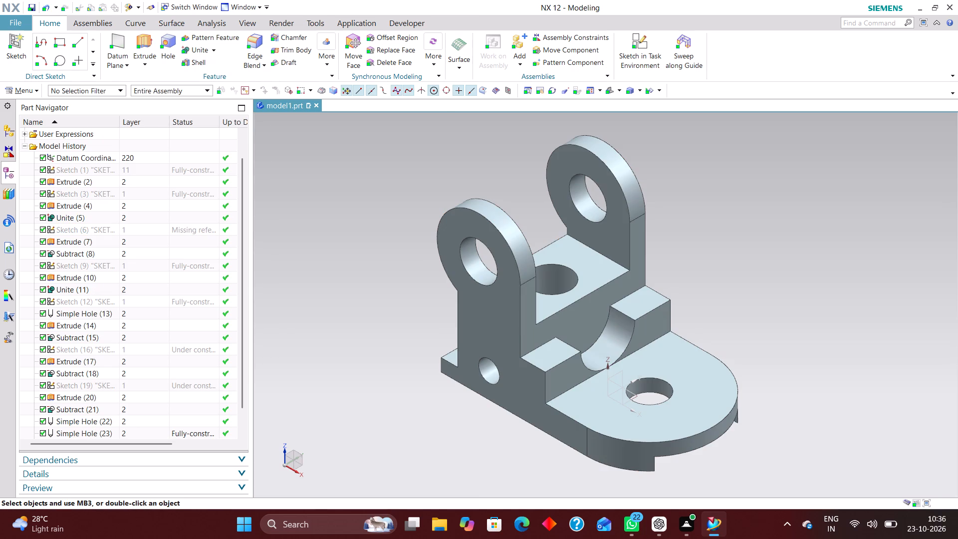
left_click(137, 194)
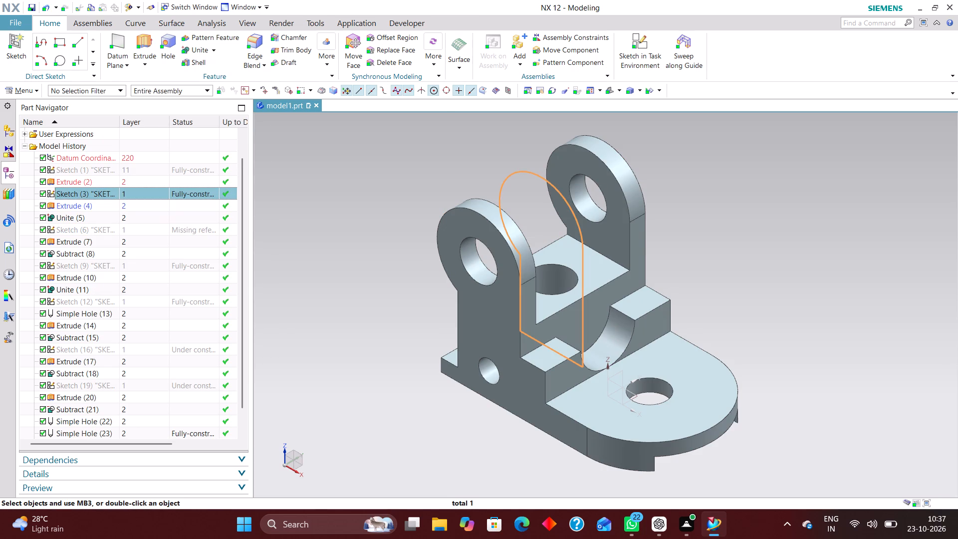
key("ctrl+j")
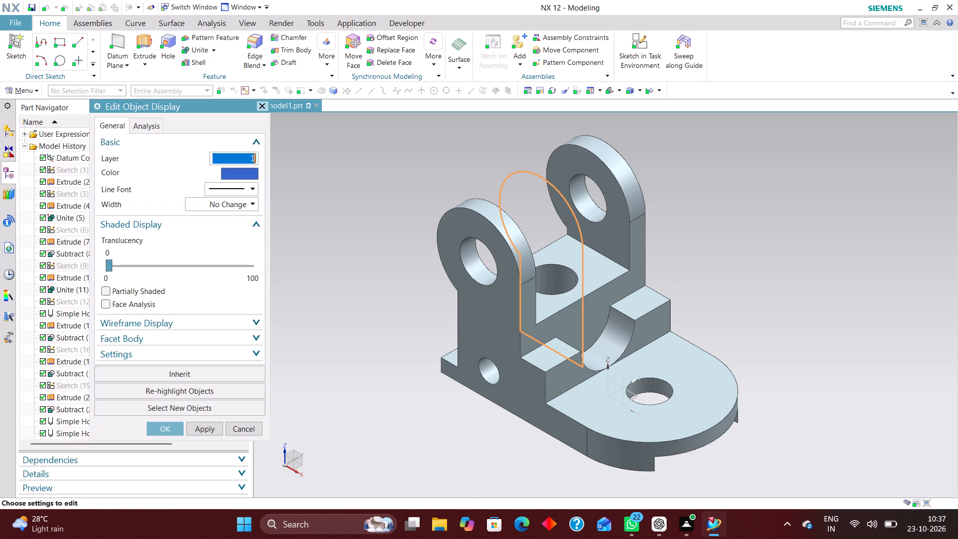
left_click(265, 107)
Delete Sketch (6), the small rectangular sketch with missing references, together with its dependent features.
left_click(142, 229)
right_click(142, 229)
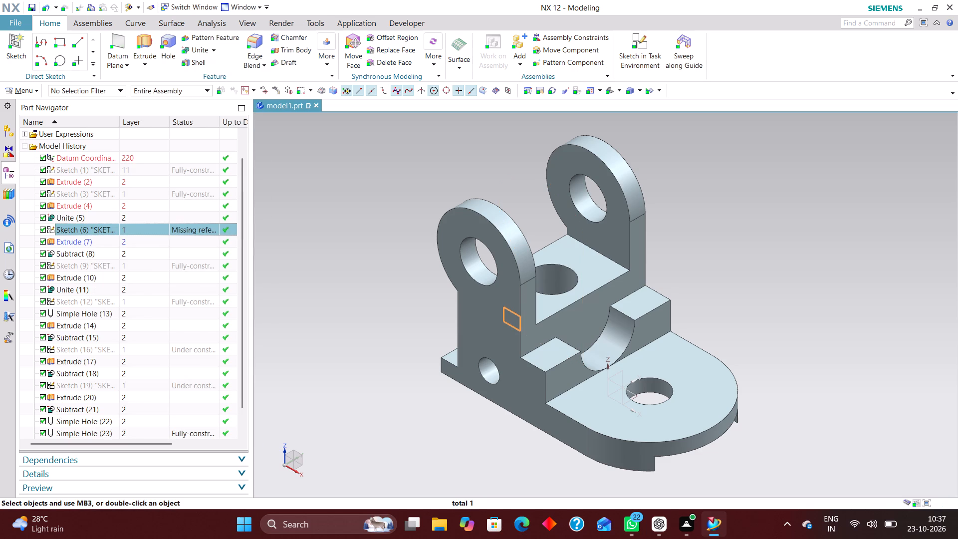
left_click(224, 173)
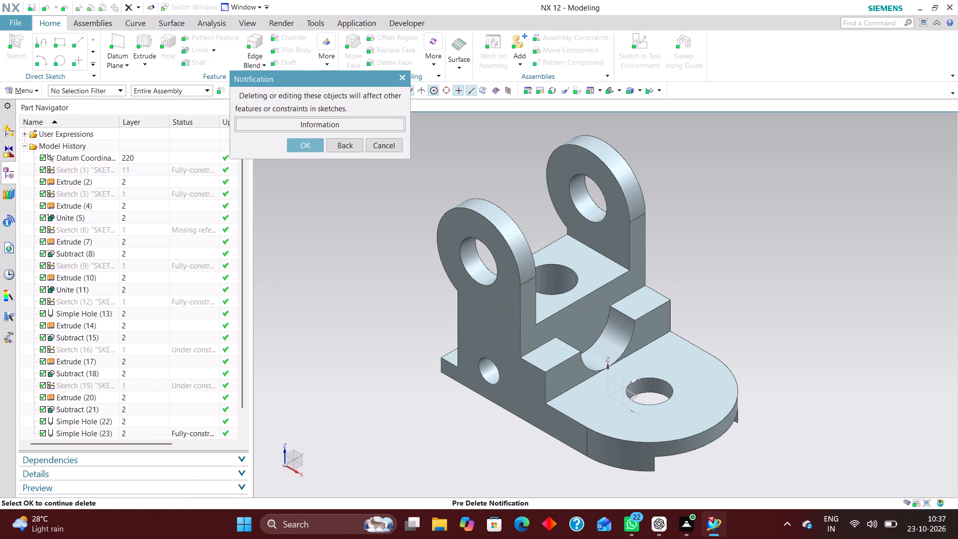
left_click(307, 148)
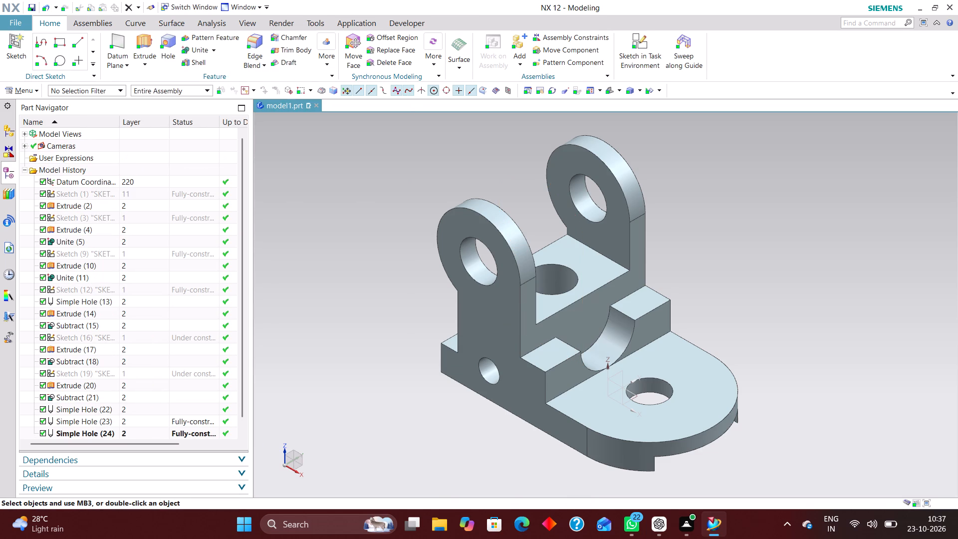
Create a sketch on the XZ datum plane, viewed square to the bracket's side face.
middle_click_drag(420, 394, 437, 361)
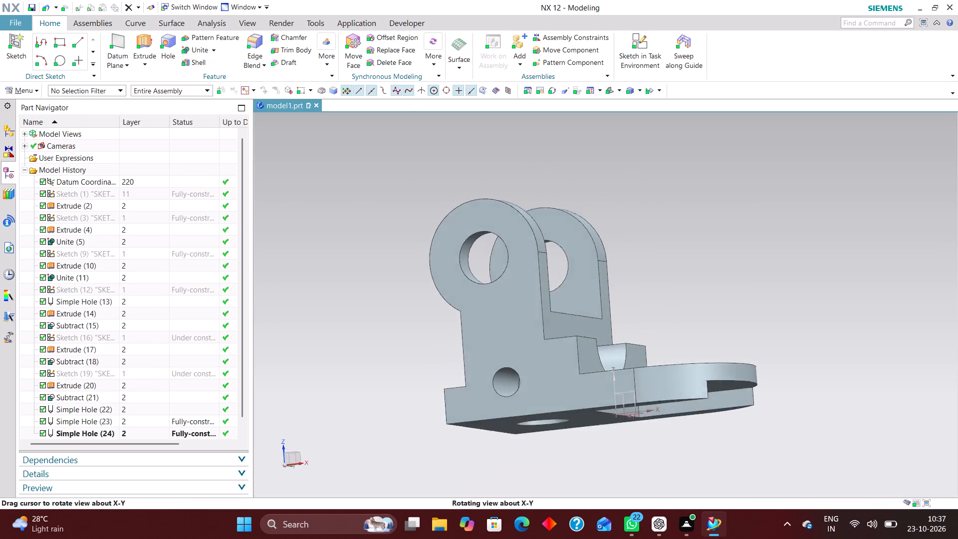
middle_click_drag(437, 361, 437, 361)
middle_click_drag(435, 366, 442, 382)
scroll(181, 366, "down", 7)
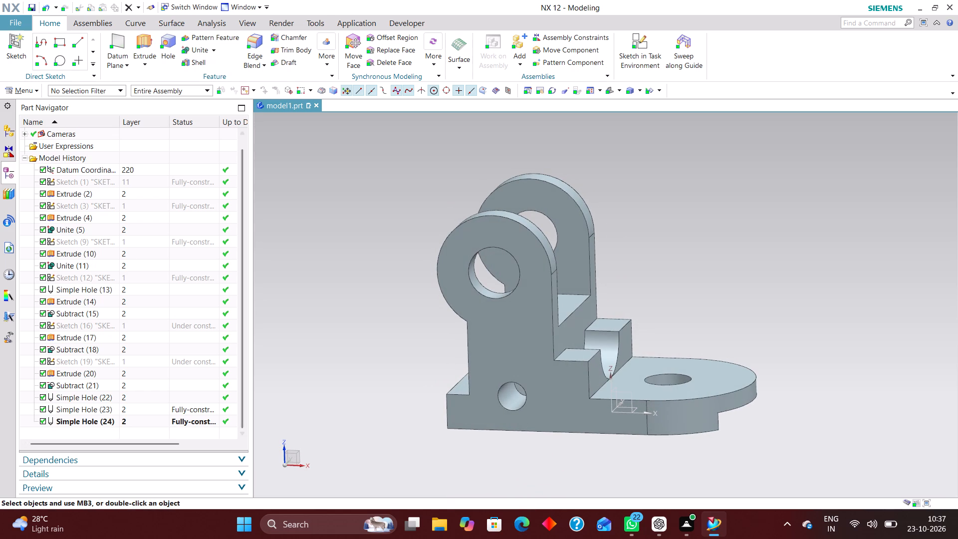
left_click(651, 34)
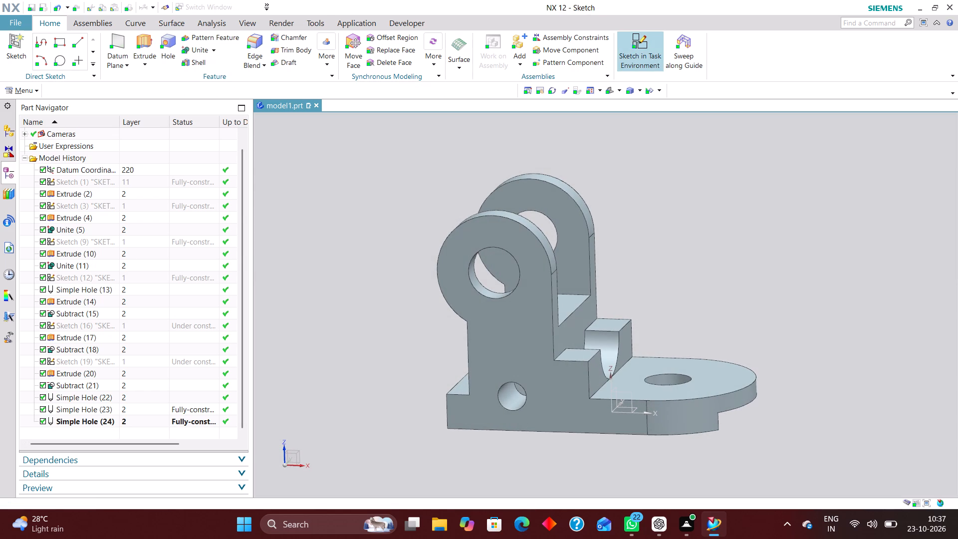
middle_click_drag(680, 448, 646, 461)
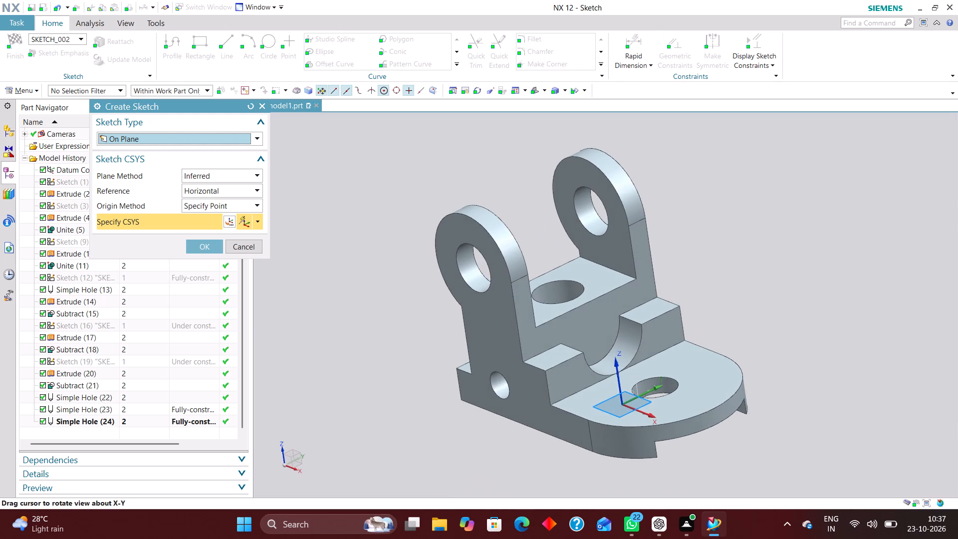
left_click(633, 397)
left_click(195, 244)
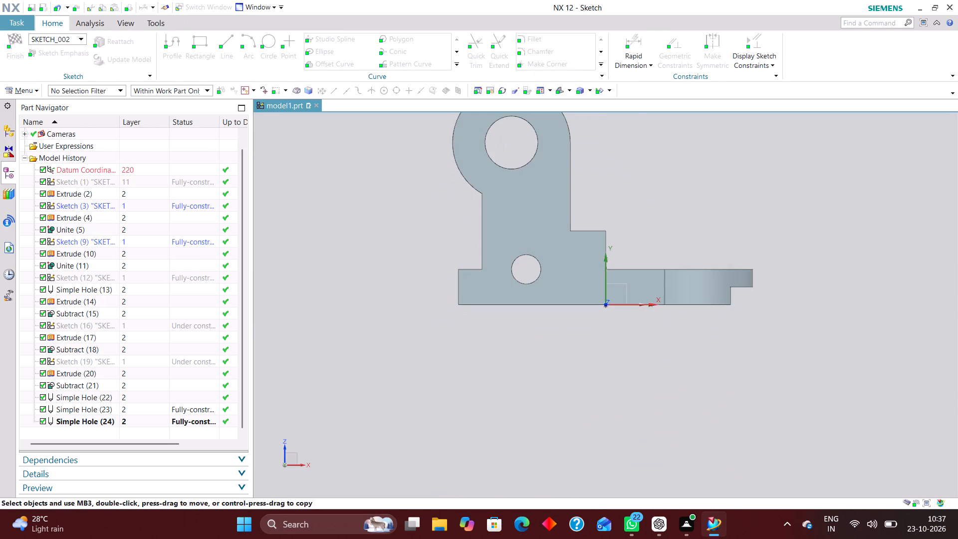
scroll(451, 269, "up", 5)
scroll(458, 368, "down", 5)
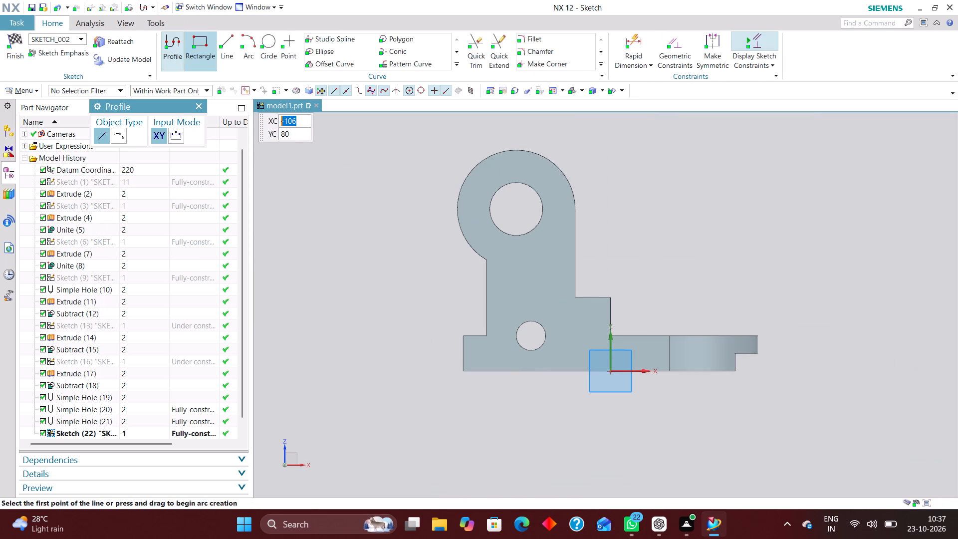
Sketch a small rectangle against the lug's rear vertical edge, just above the base's rear ledge.
left_click(200, 43)
left_click(460, 296)
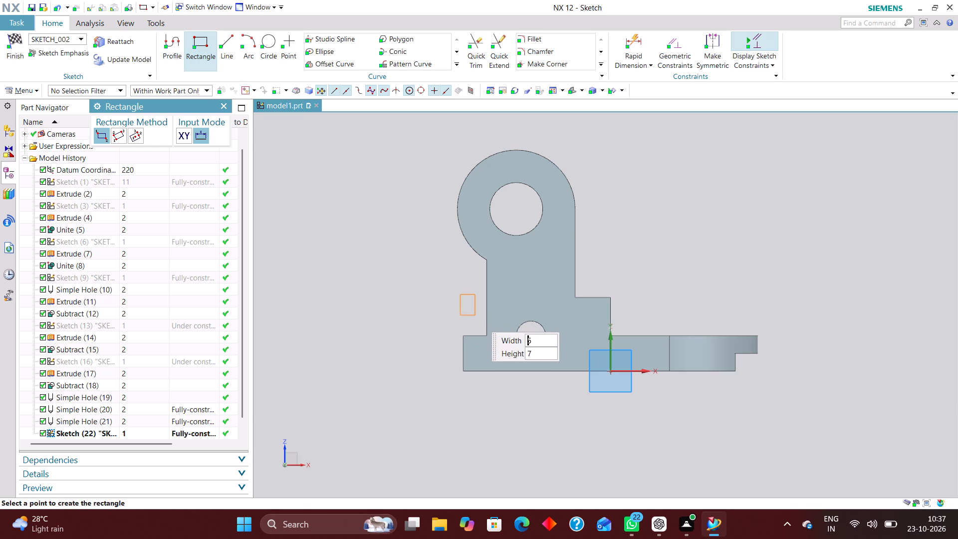
left_click(482, 320)
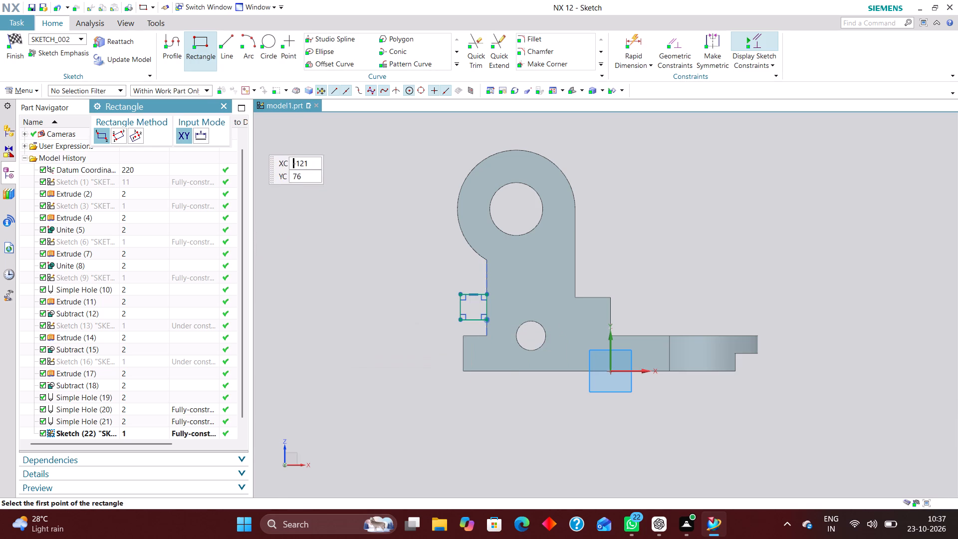
left_click(230, 102)
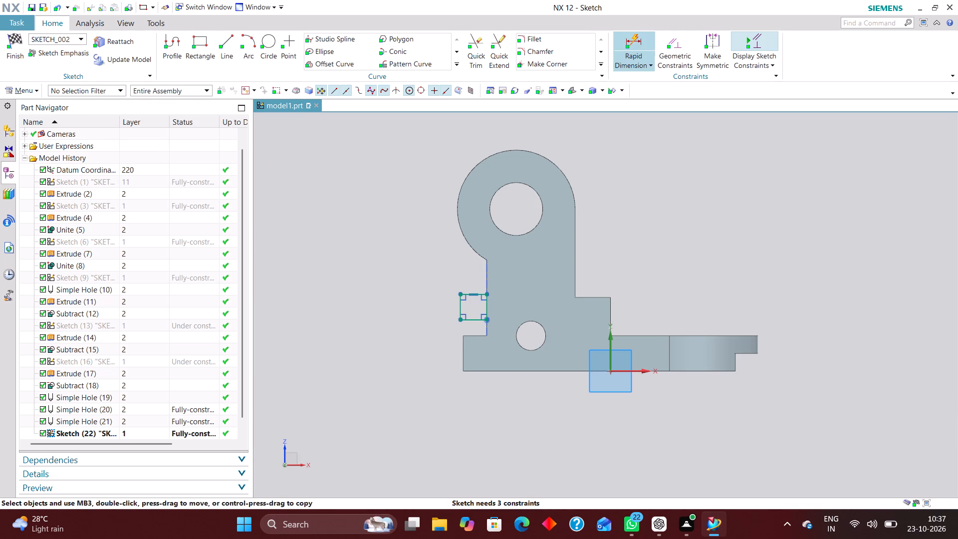
Dimension the rectangle's lower edge 6 mm above the base's bottom edge.
left_click(636, 37)
scroll(498, 349, "up", 3)
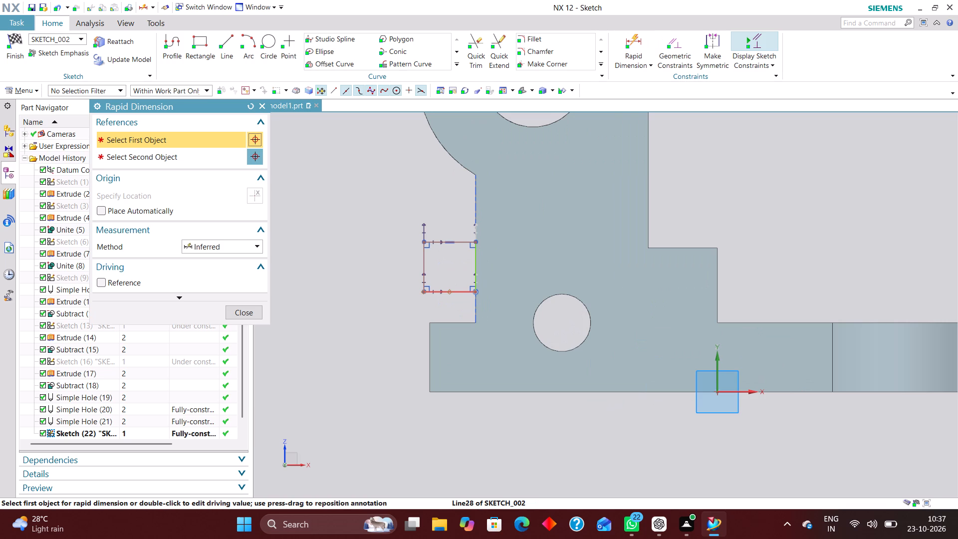
left_click(460, 292)
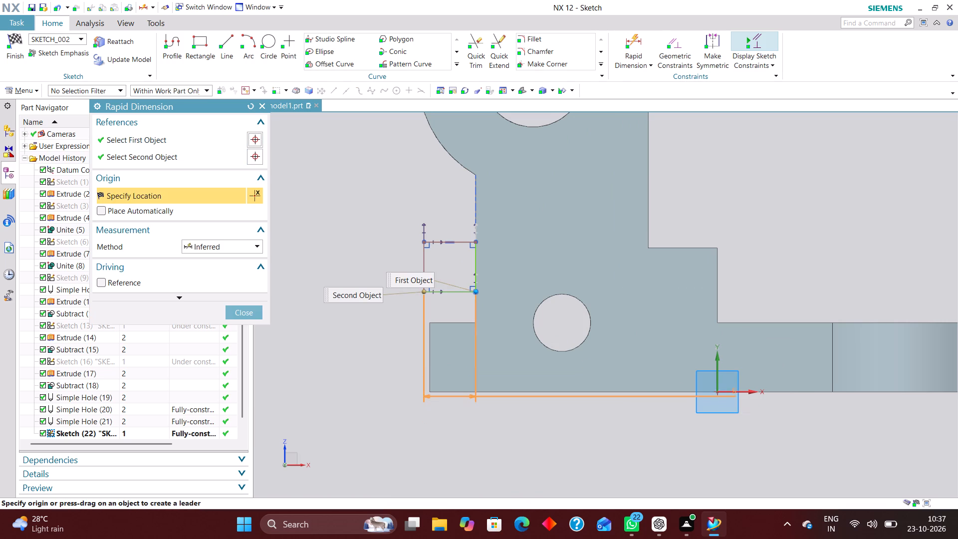
scroll(741, 392, "up", 5)
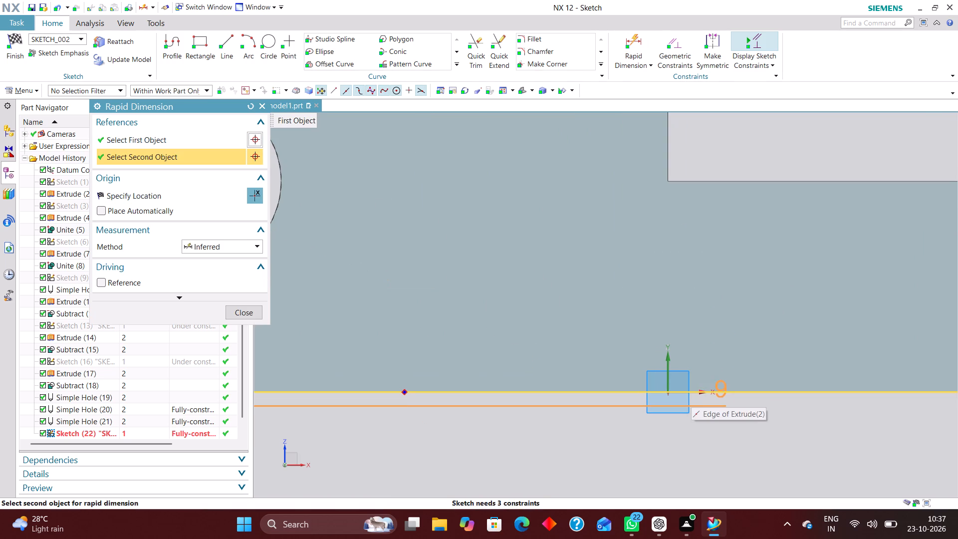
left_click(691, 394)
scroll(696, 395, "down", 5)
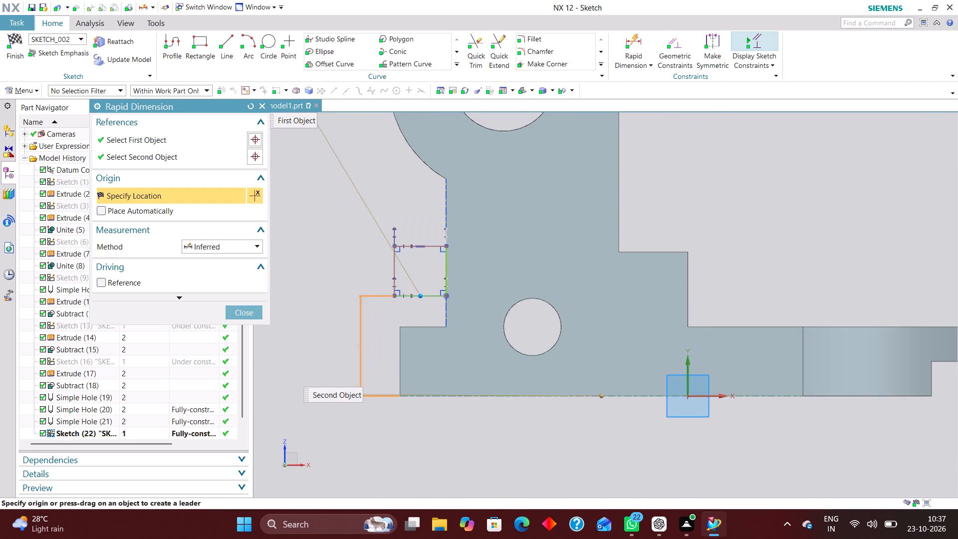
left_click(335, 345)
key("1")
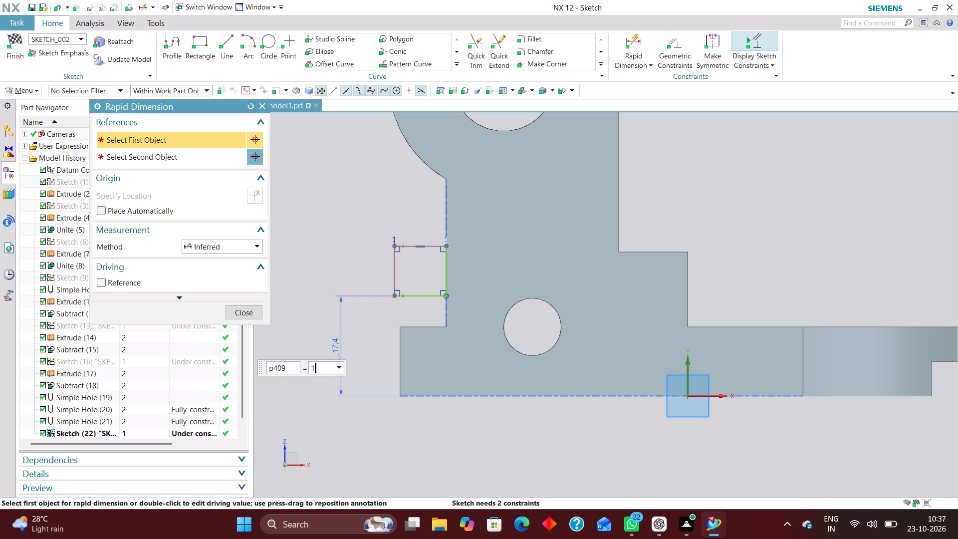
key("BackSpace")
key("6")
key("Return")
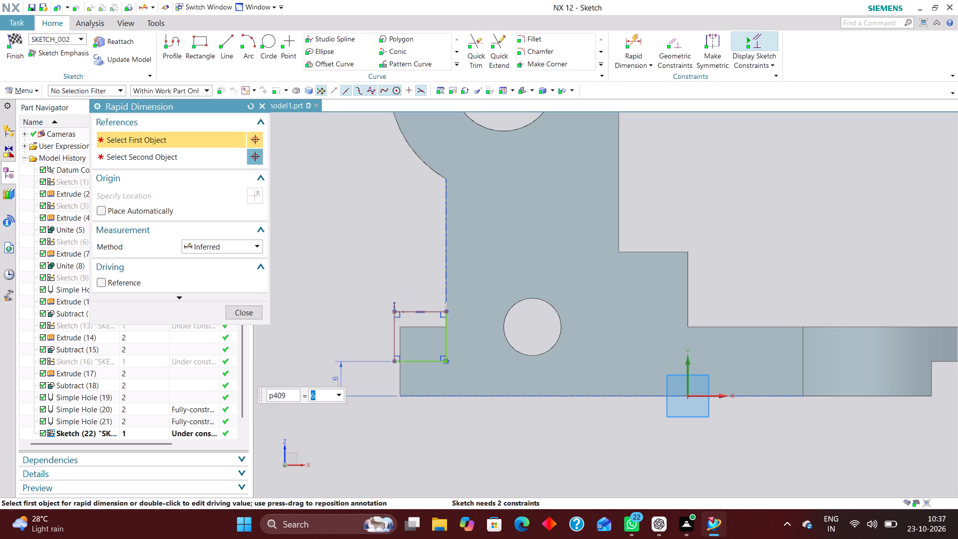
Dimension the rectangle's horizontal width as 8 mm.
scroll(427, 359, "up", 3)
scroll(434, 359, "down", 2)
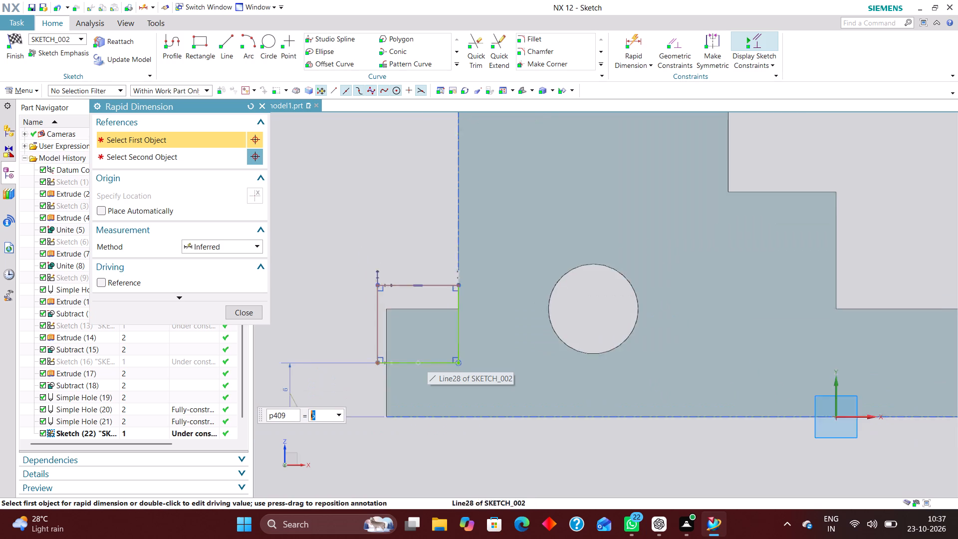
scroll(434, 359, "down", 1)
scroll(401, 353, "up", 2)
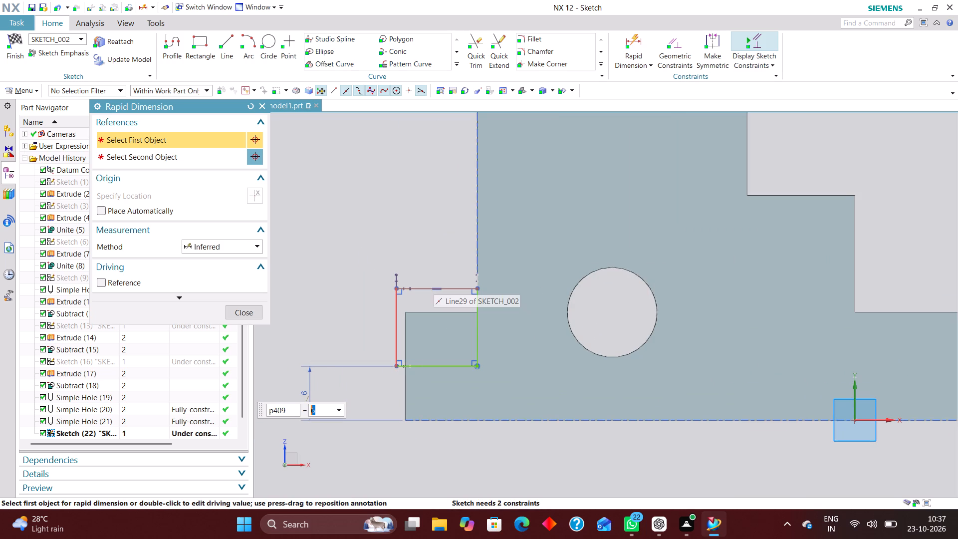
left_click(456, 288)
left_click(436, 240)
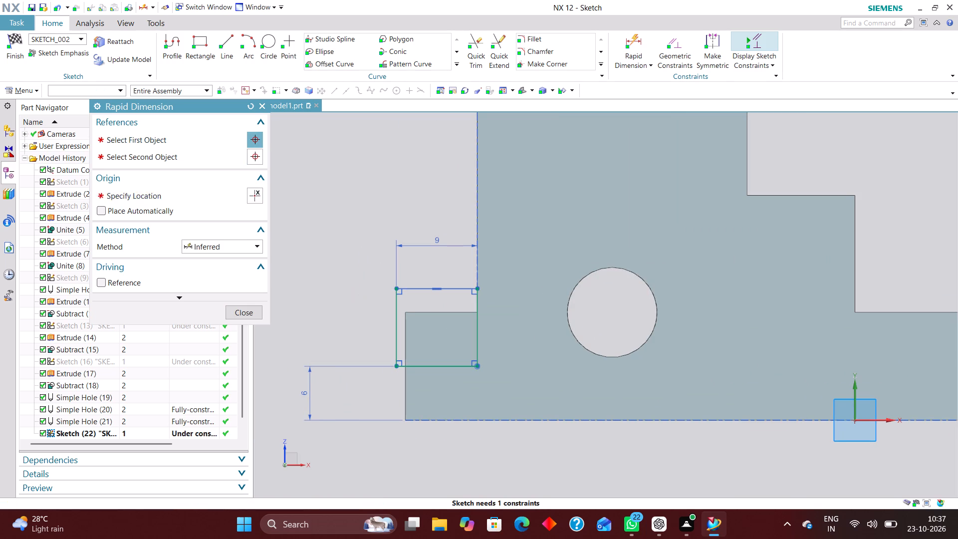
key("6")
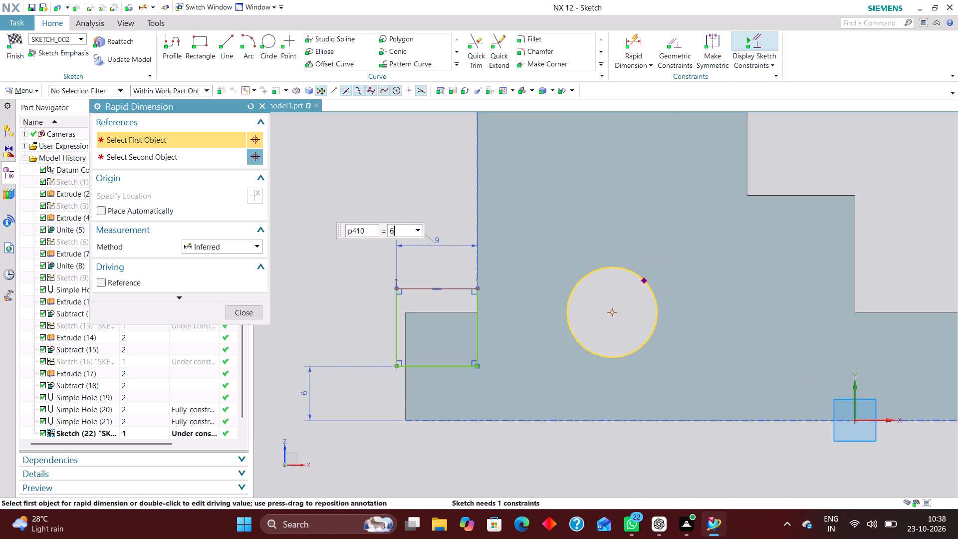
key("BackSpace")
key("8")
key("Return")
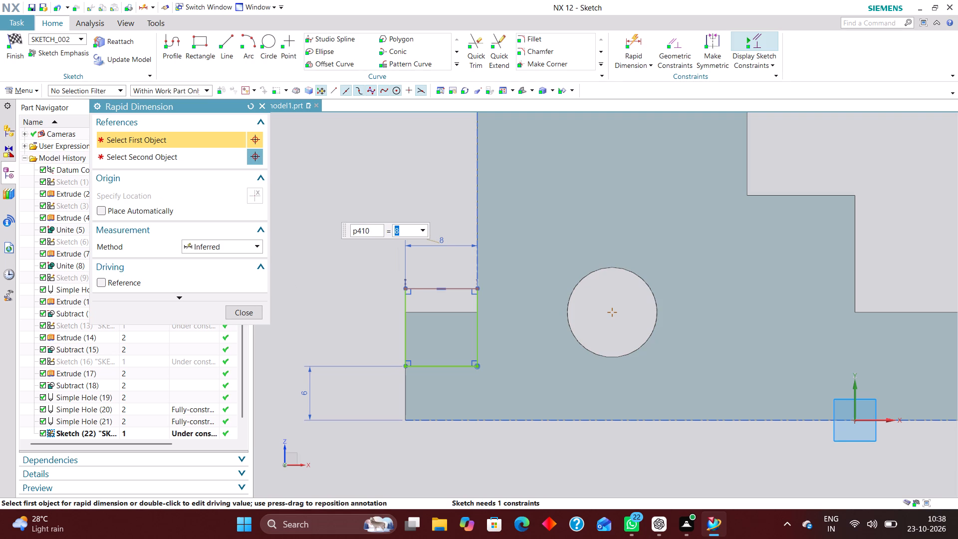
Dimension the rectangle's vertical height as 6 mm and finish the sketch.
left_click(479, 337)
left_click(509, 321)
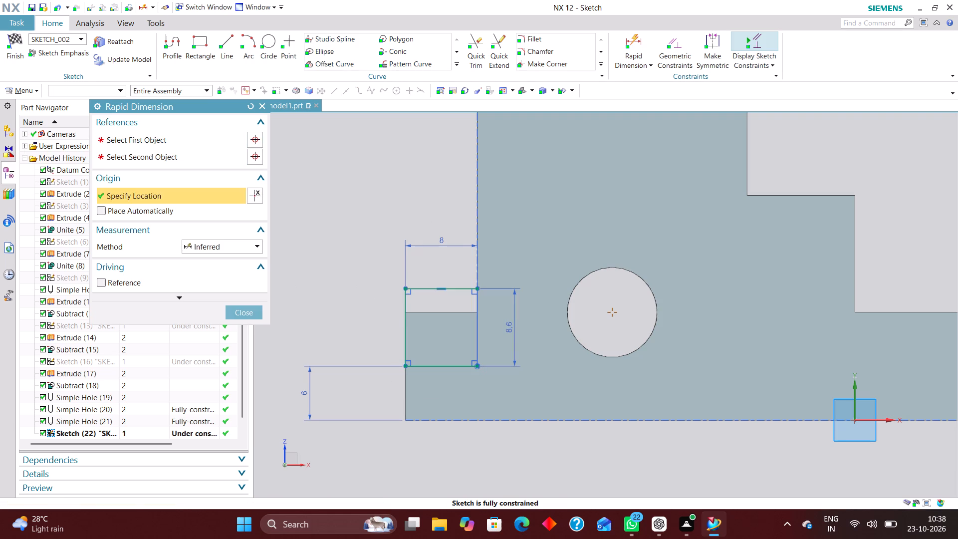
key("6")
key("Return")
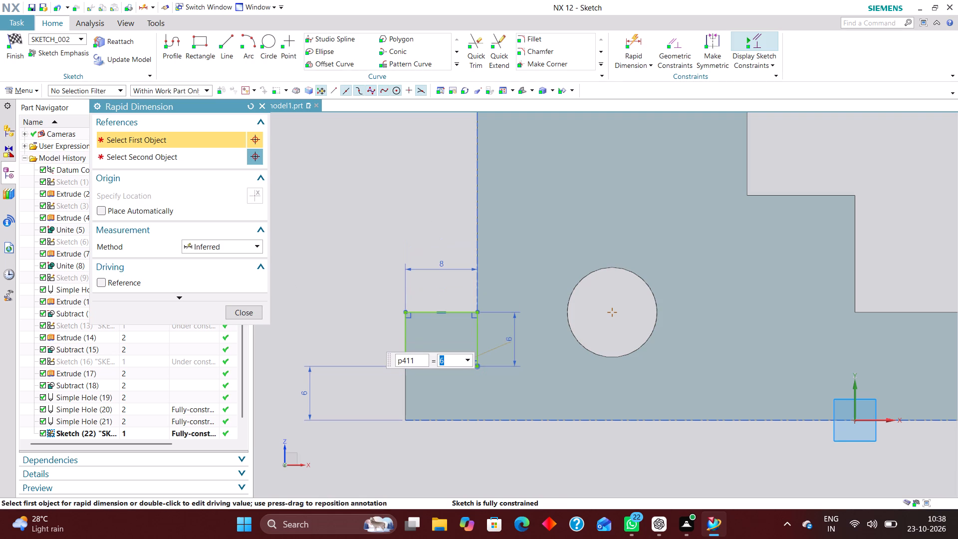
left_click(250, 309)
scroll(490, 301, "up", 2)
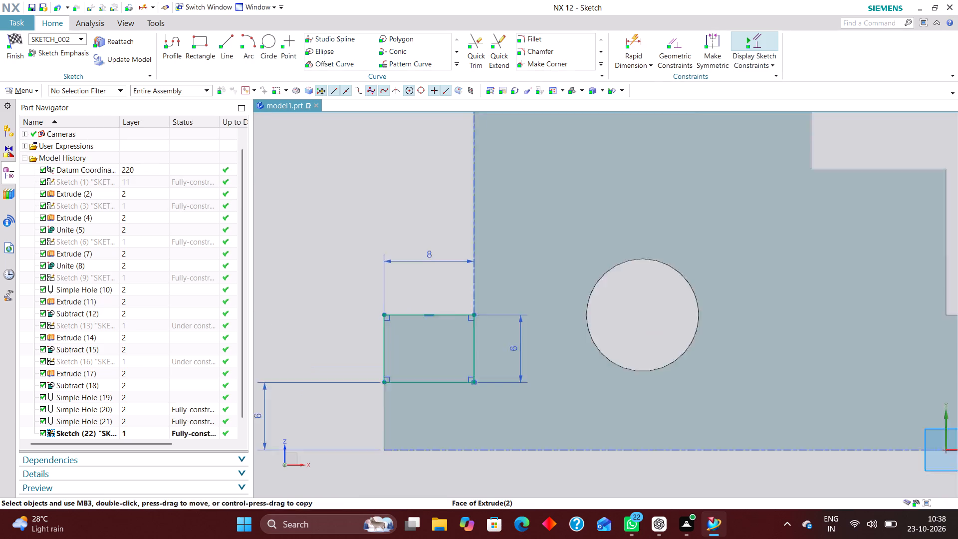
scroll(490, 301, "up", 2)
scroll(490, 301, "down", 5)
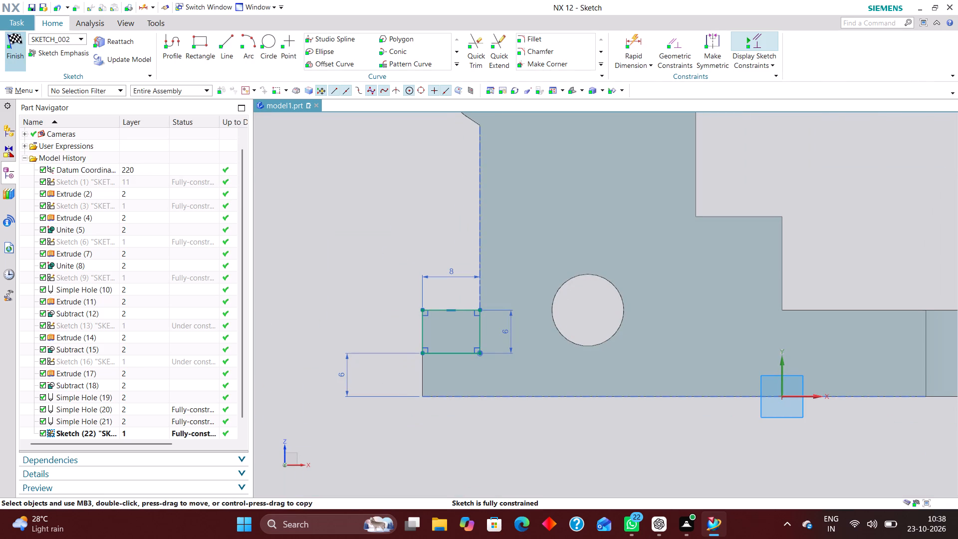
left_click(9, 36)
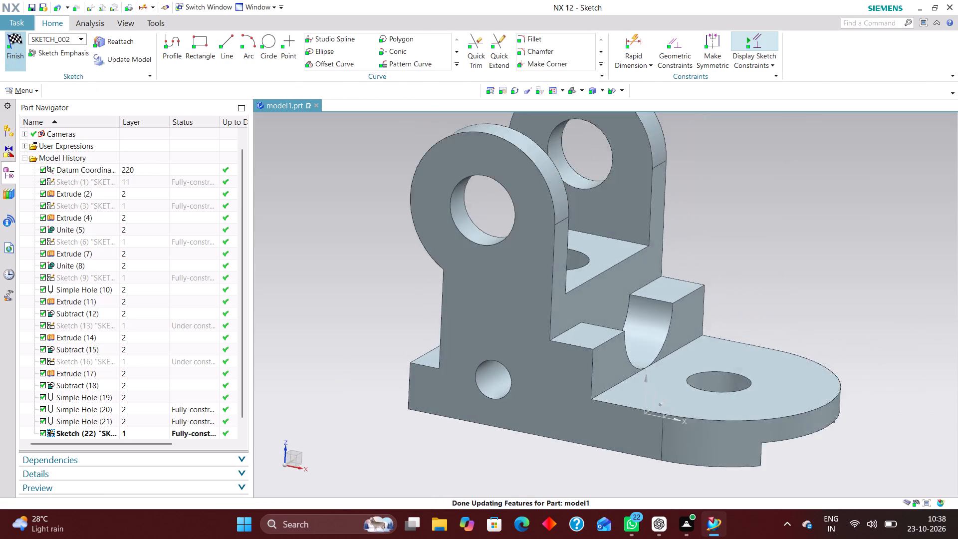
Extrude the small rectangle sketch by a symmetric value of 32 mm, subtracting it from the bracket body to cut the base's rear ledge.
scroll(447, 396, "up", 2)
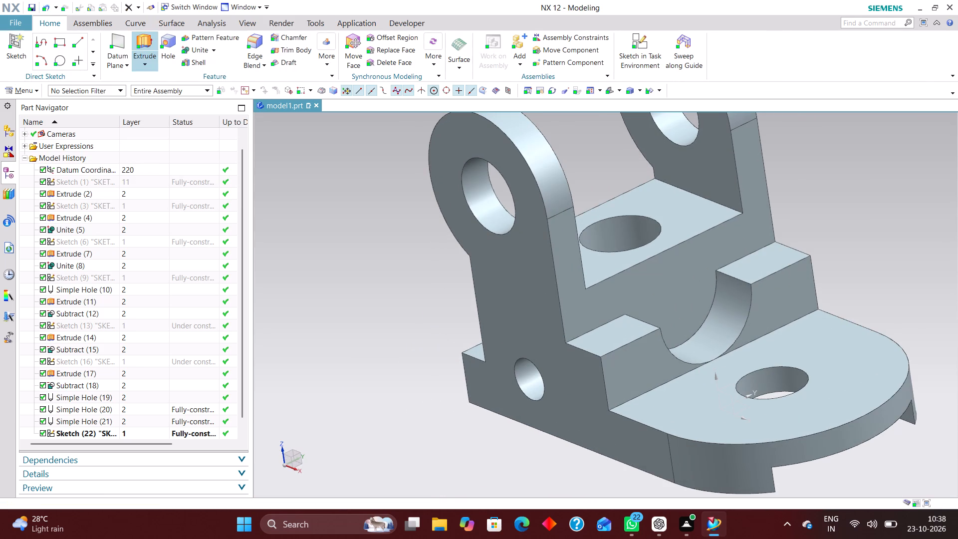
left_click(151, 40)
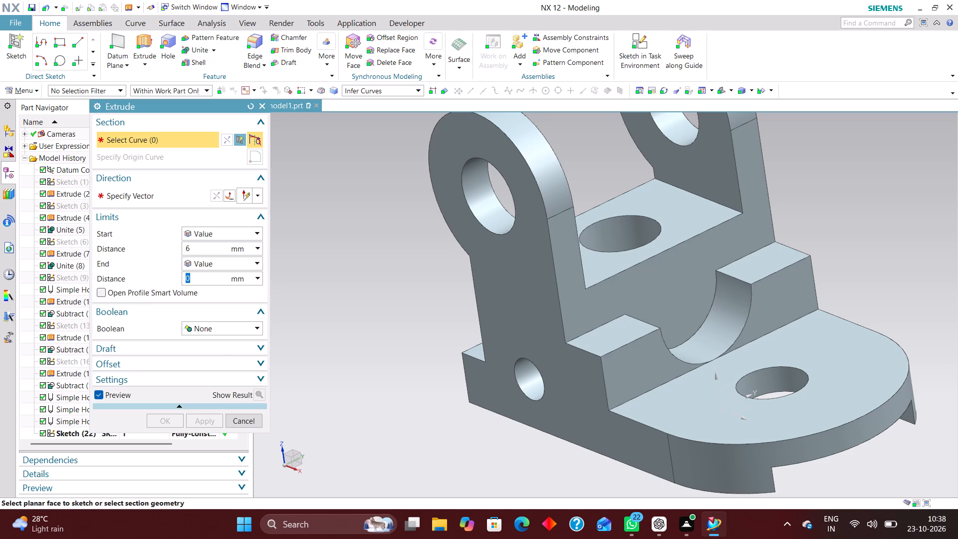
scroll(112, 404, "down", 12)
left_click(64, 421)
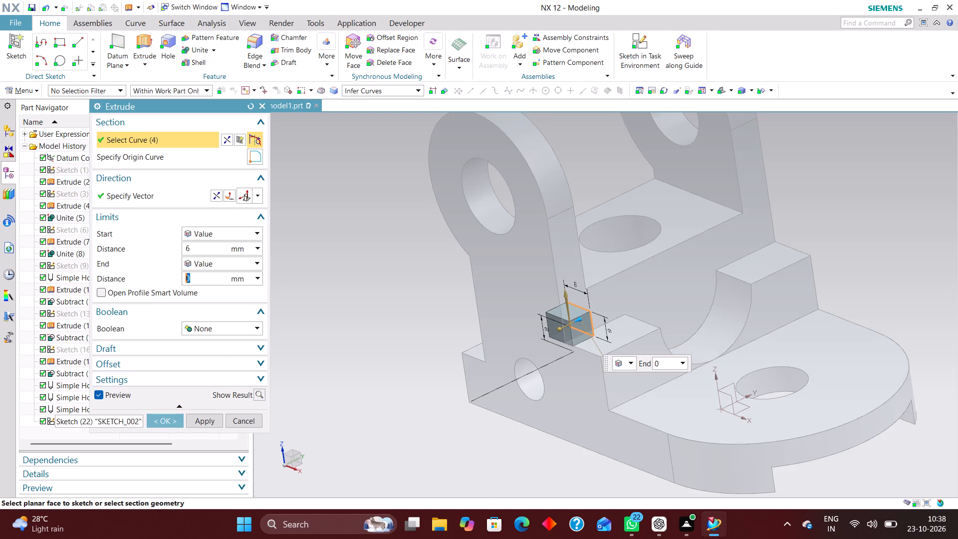
left_click(236, 230)
left_click(224, 260)
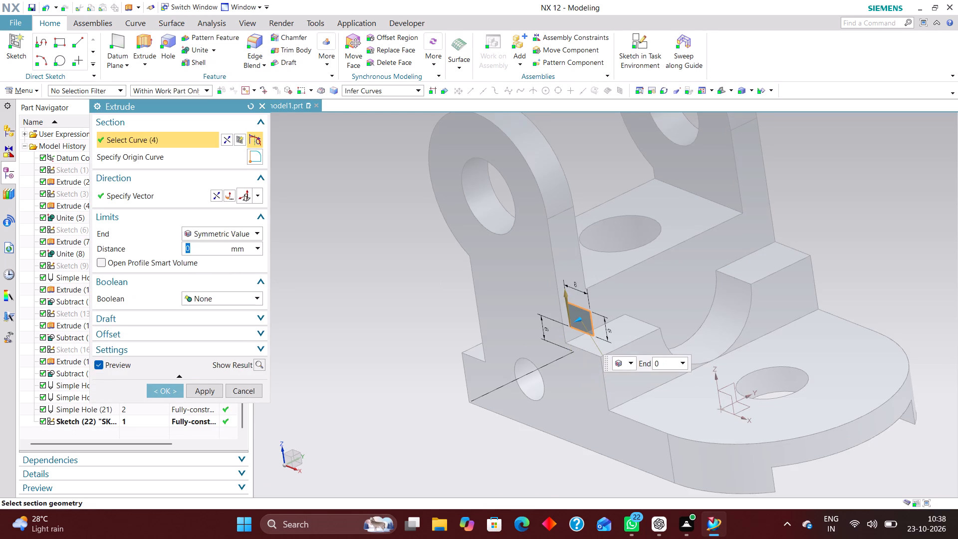
key("3")
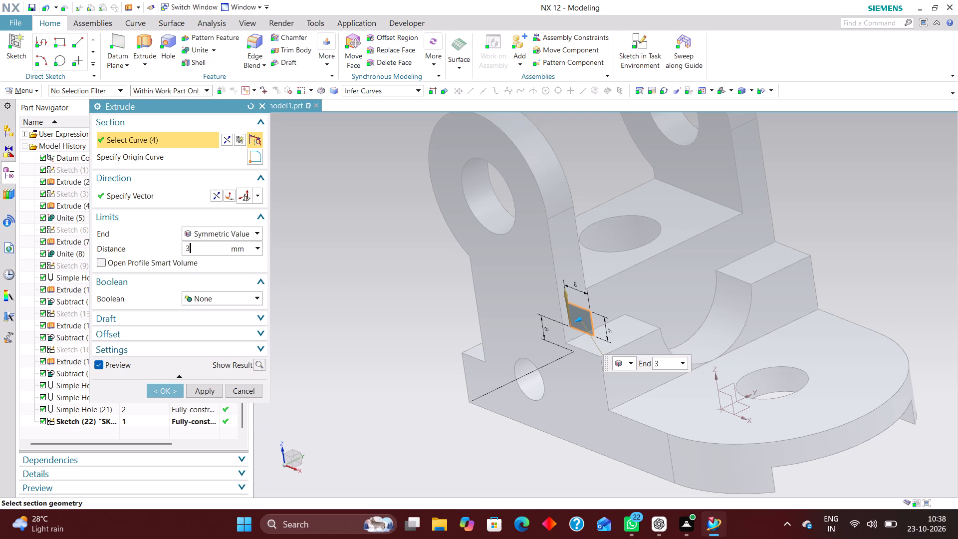
key("0")
key("Return")
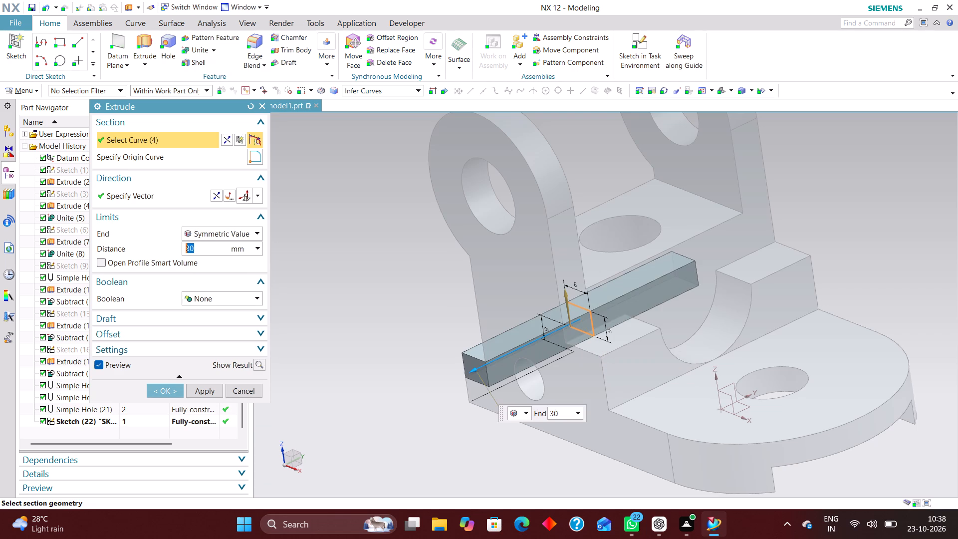
type("32")
key("Return")
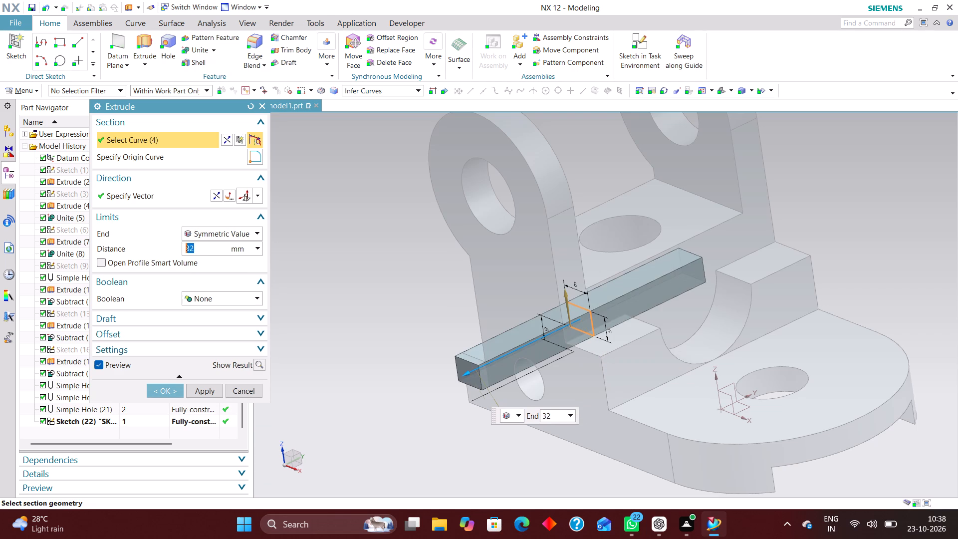
left_click(237, 298)
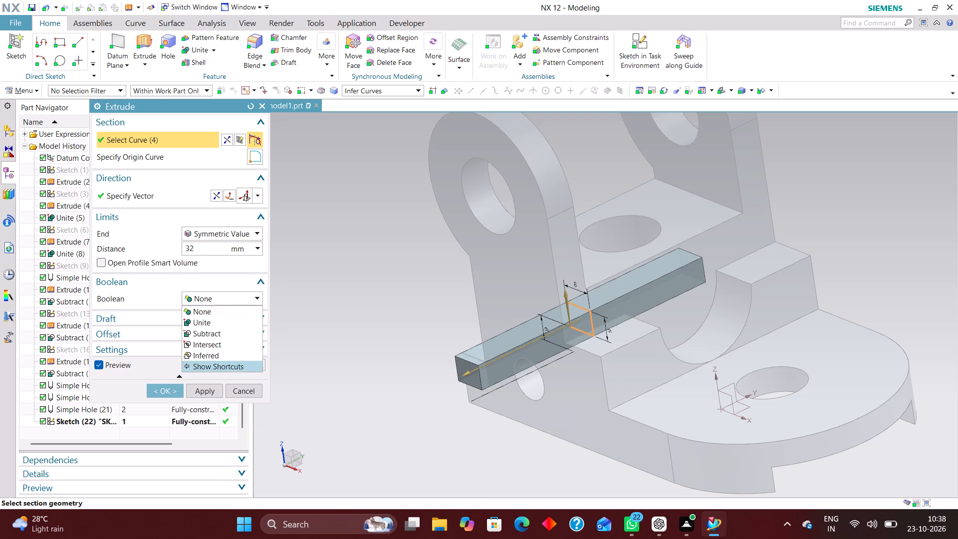
left_click(227, 333)
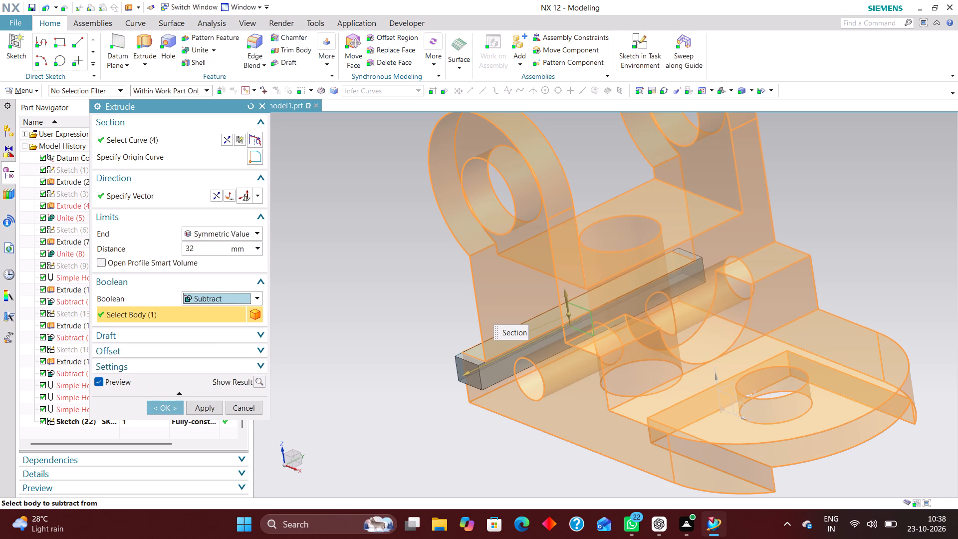
left_click(163, 404)
Hide the small rectangle sketch at the rear cut of the base.
middle_click_drag(423, 447, 551, 460)
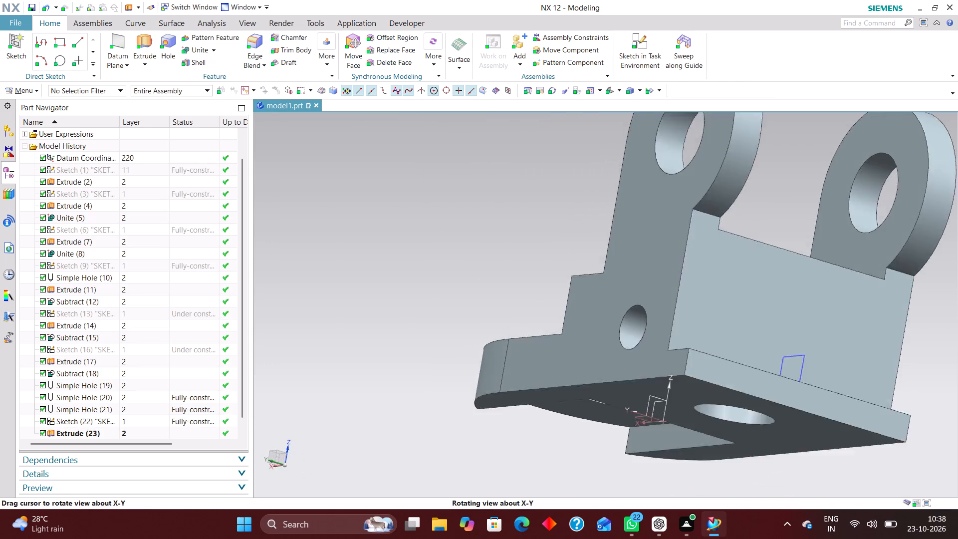
middle_click_drag(551, 460, 461, 440)
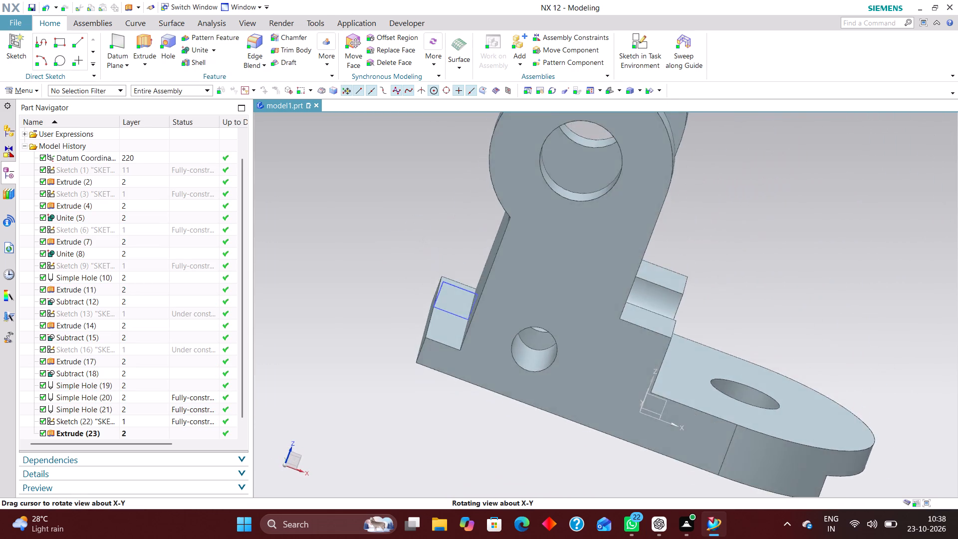
middle_click_drag(461, 440, 465, 451)
right_click_drag(451, 282, 427, 324)
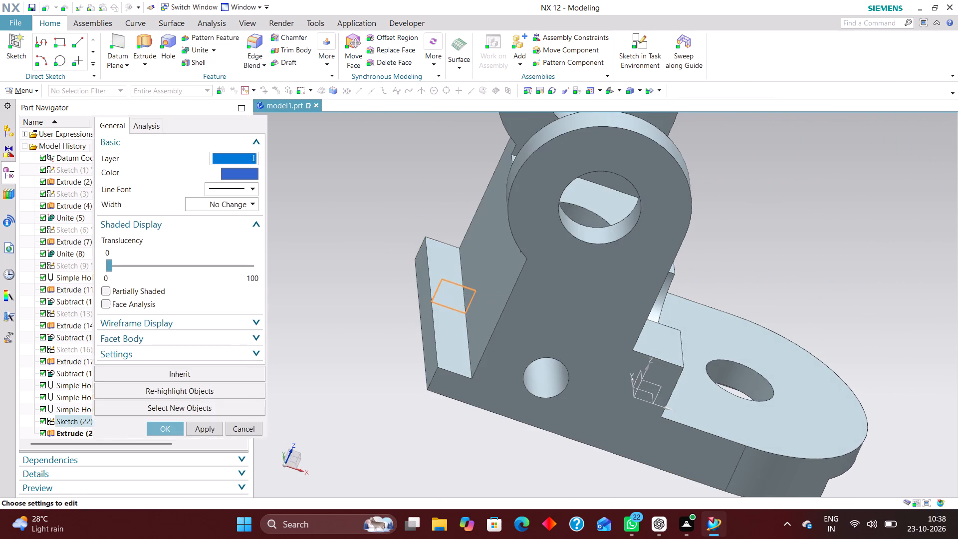
left_click(250, 428)
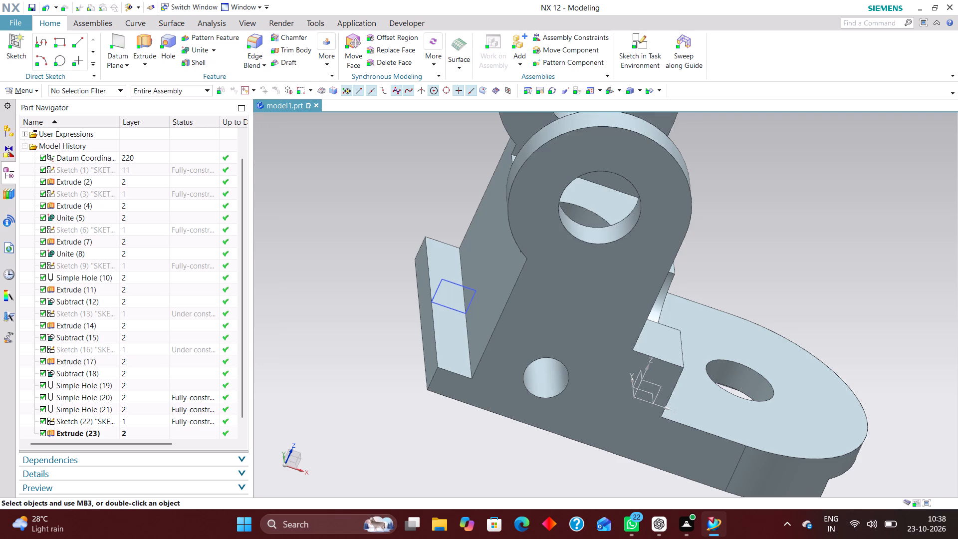
right_click_drag(453, 281, 453, 323)
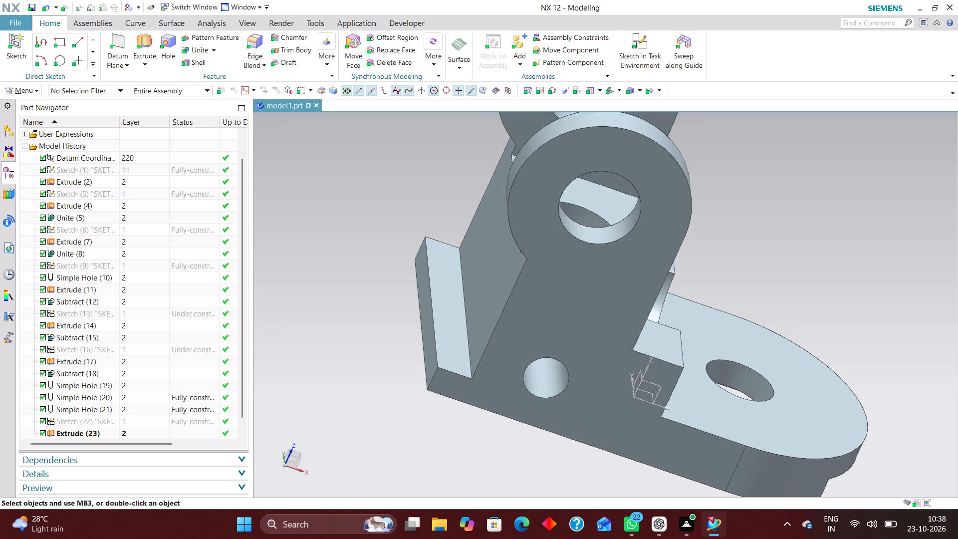
Examine the whole bracket in an isometric view after the rear cut.
scroll(583, 399, "down", 5)
middle_click_drag(631, 473, 563, 451)
middle_click(580, 443)
middle_click(587, 444)
middle_click_drag(614, 455, 637, 457)
middle_click(677, 448)
middle_click_drag(684, 448, 689, 448)
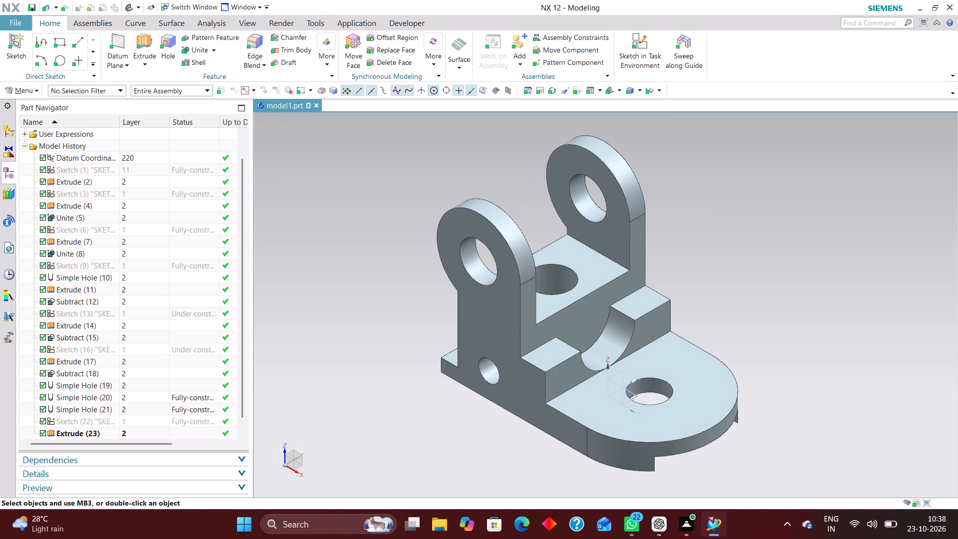
Reorder the rear ledge cut's sketch and extrude in the model history, placing them directly after Subtract (18).
scroll(124, 371, "down", 5)
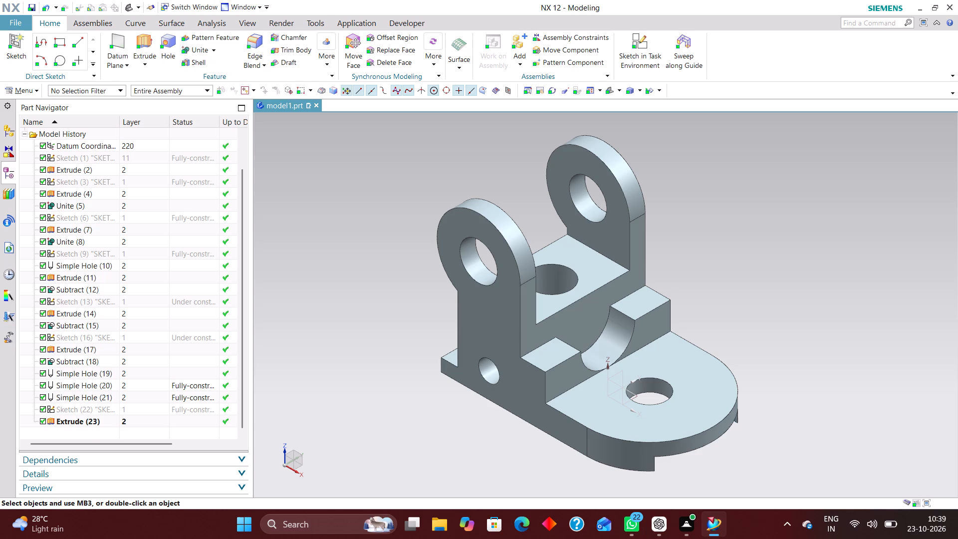
left_click(99, 404, "ctrl")
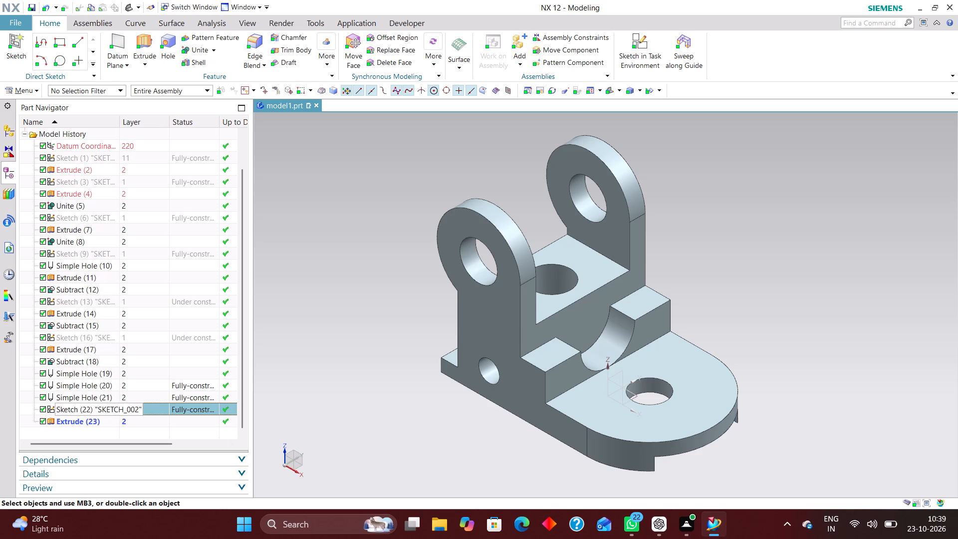
left_click(108, 421, "ctrl")
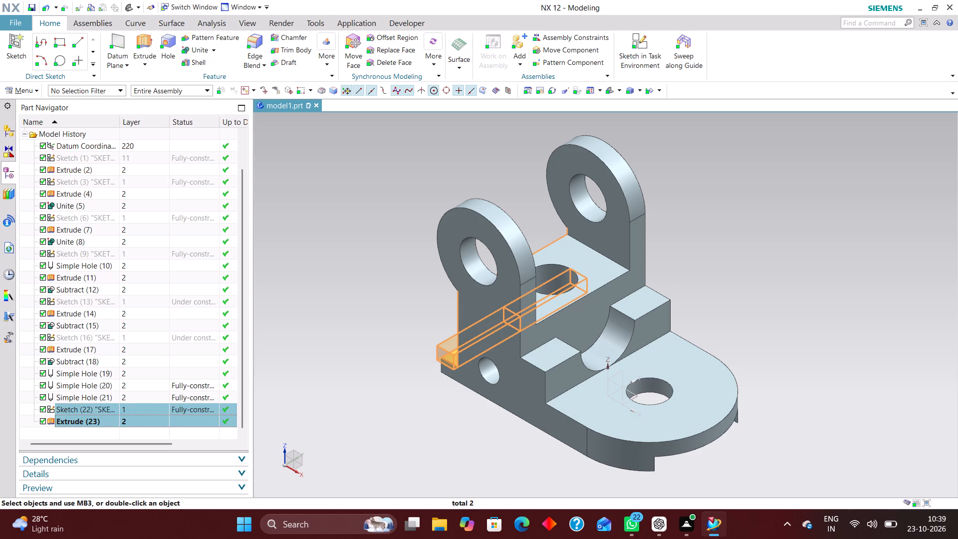
left_click_drag(110, 411, 107, 382)
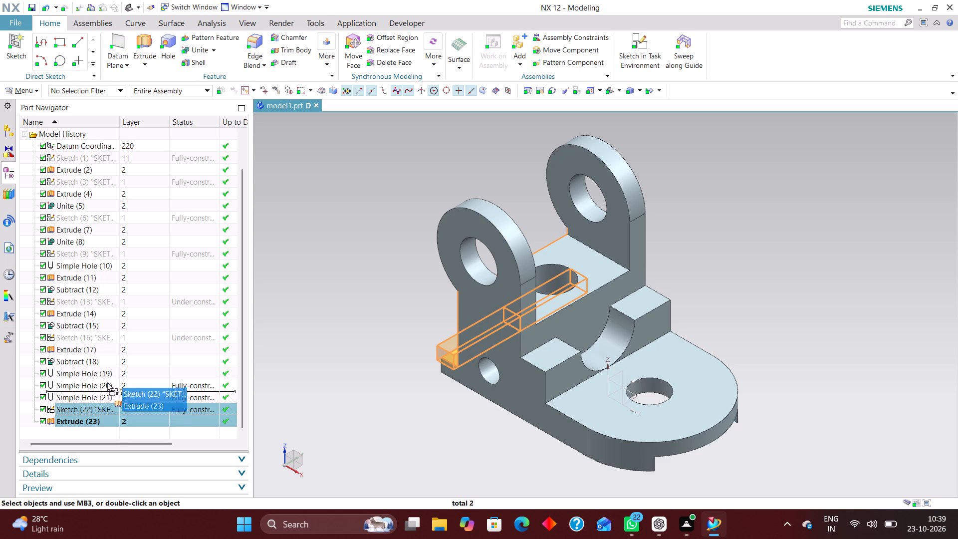
left_click_drag(107, 382, 106, 361)
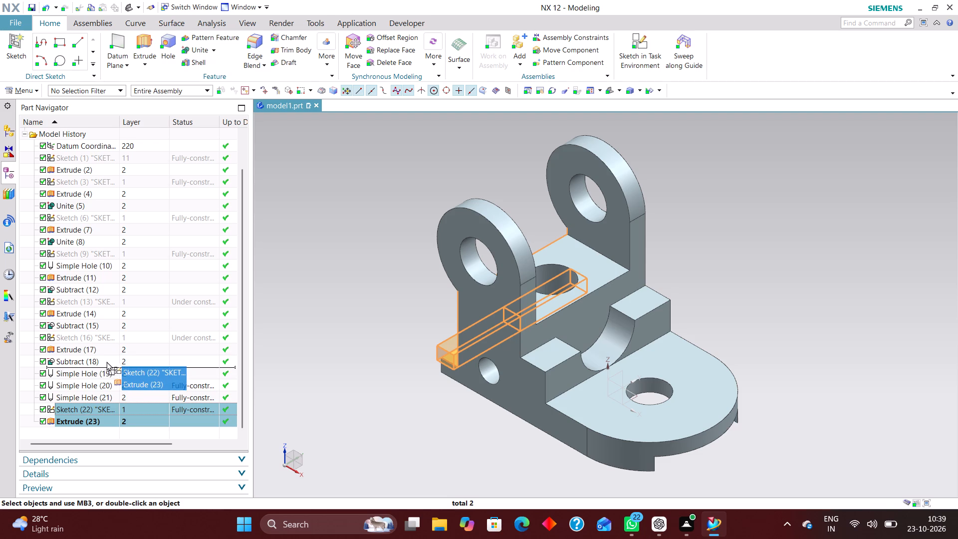
left_click_drag(106, 361, 107, 371)
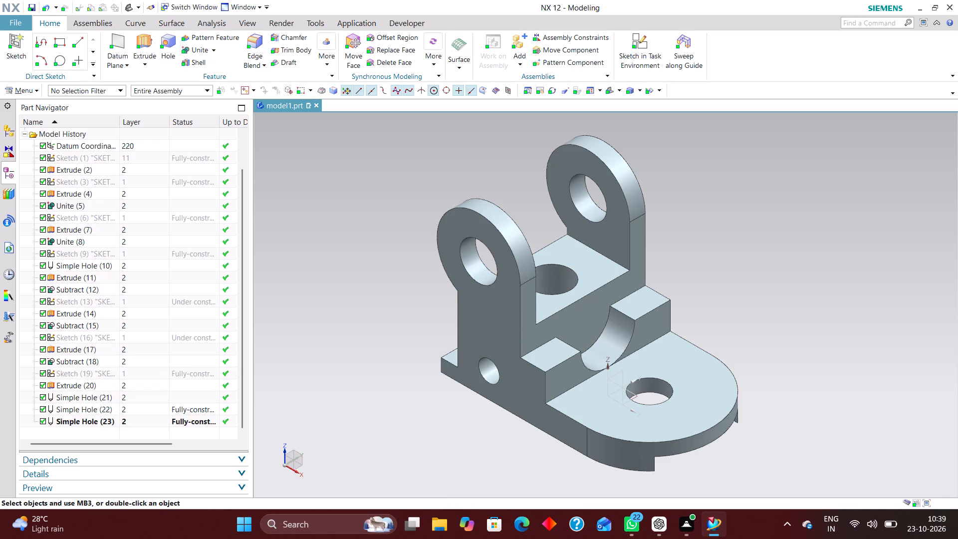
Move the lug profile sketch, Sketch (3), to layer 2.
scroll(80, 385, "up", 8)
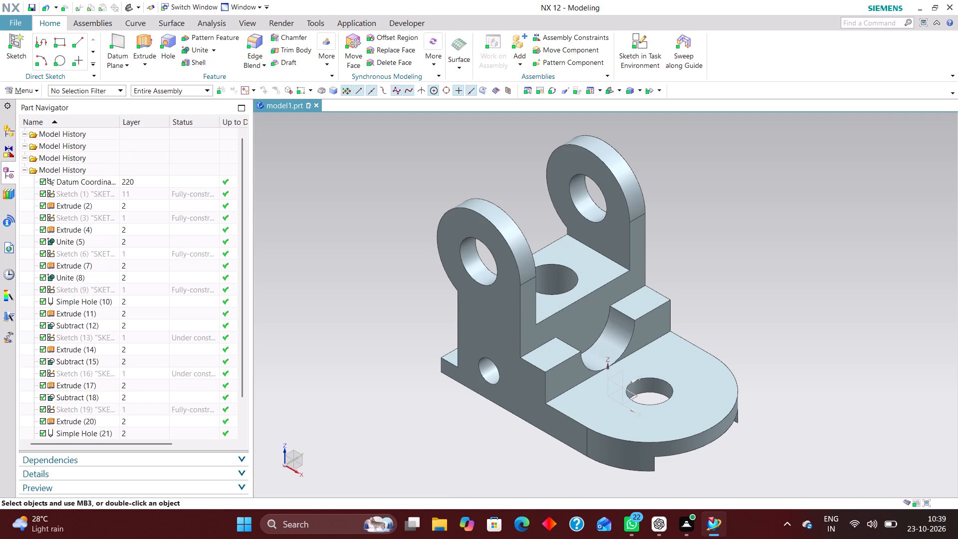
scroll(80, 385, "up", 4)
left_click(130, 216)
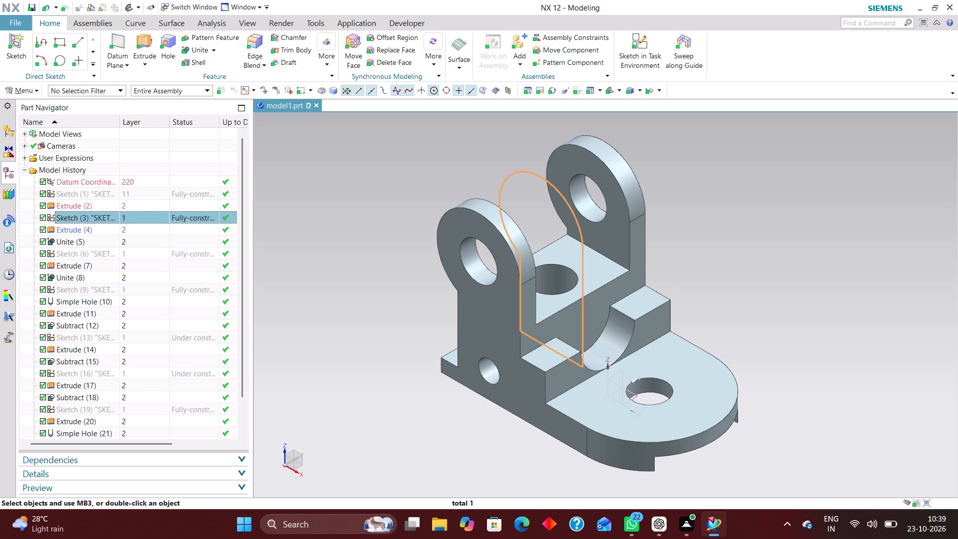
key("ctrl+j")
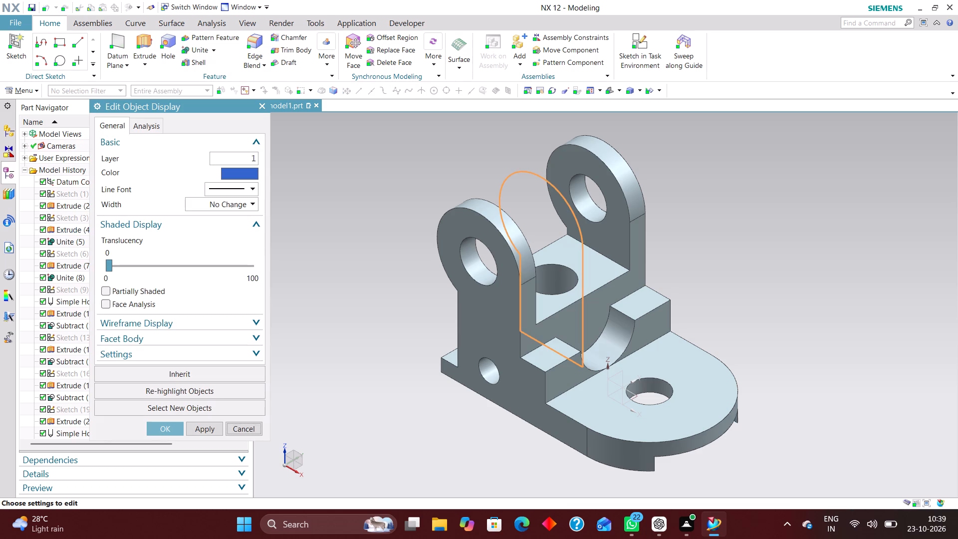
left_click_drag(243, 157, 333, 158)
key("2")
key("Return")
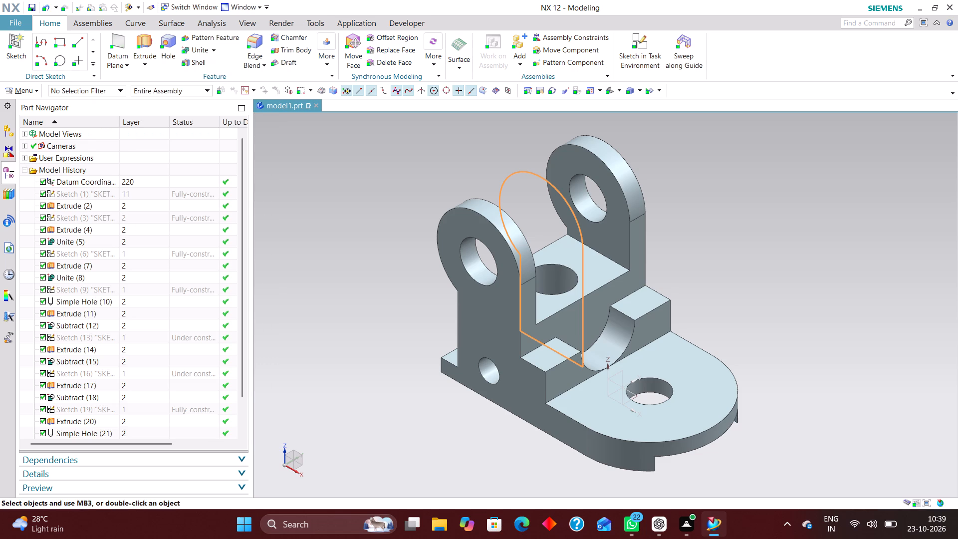
Move the lug profile sketch, Sketch (3), to layer 12.
left_click(141, 217)
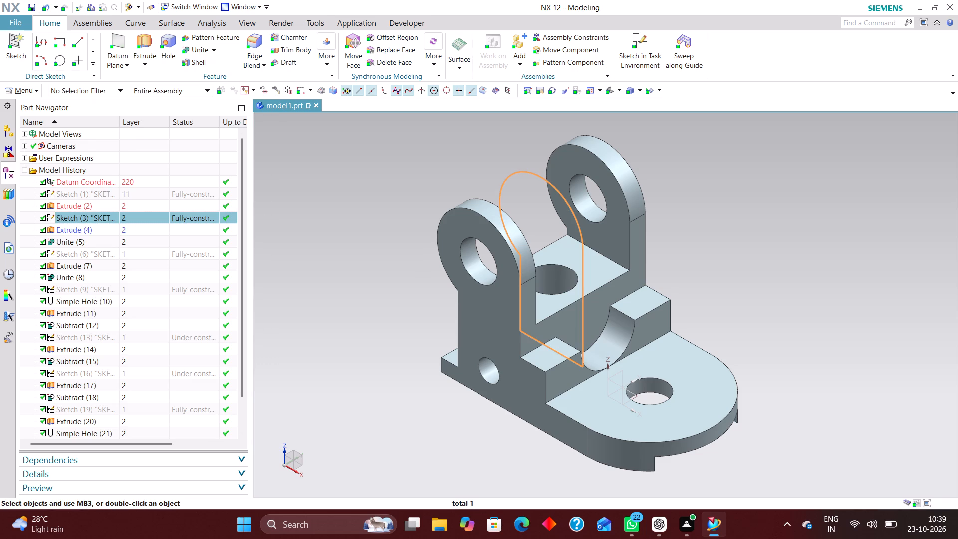
key("ctrl+j")
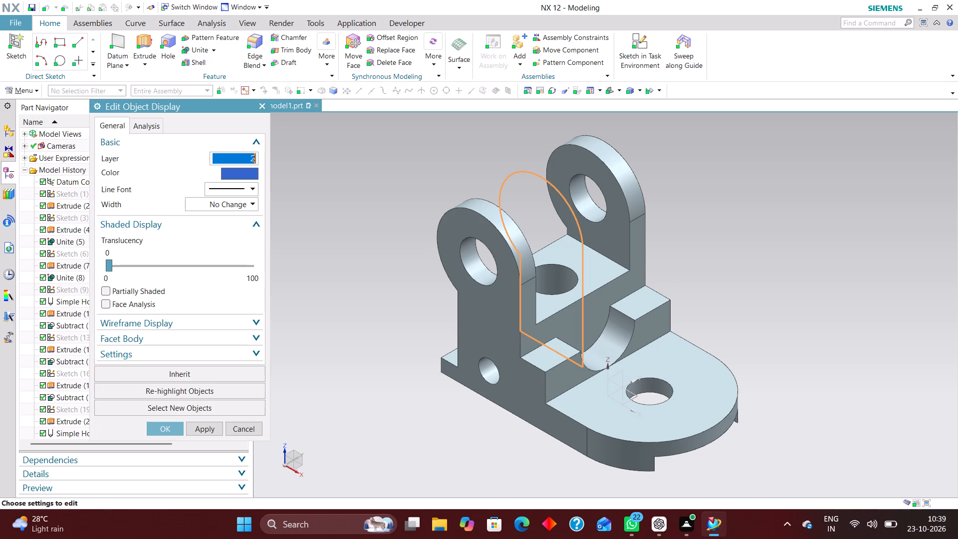
type("12")
key("Return")
Move Sketch (6) to layer 13 and the circular Sketch (9) to layer 14.
left_click(136, 257)
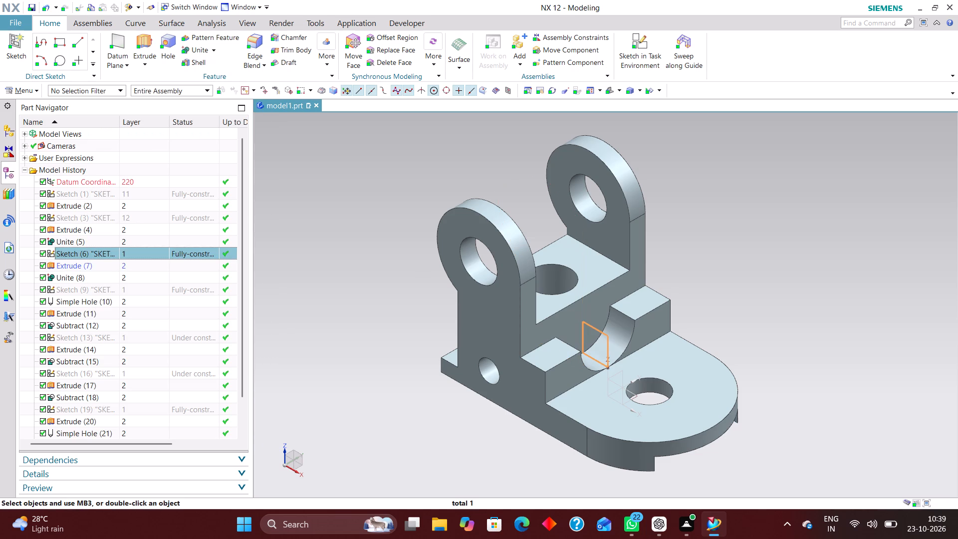
key("ctrl+j")
type("13")
key("Return")
left_click(136, 287)
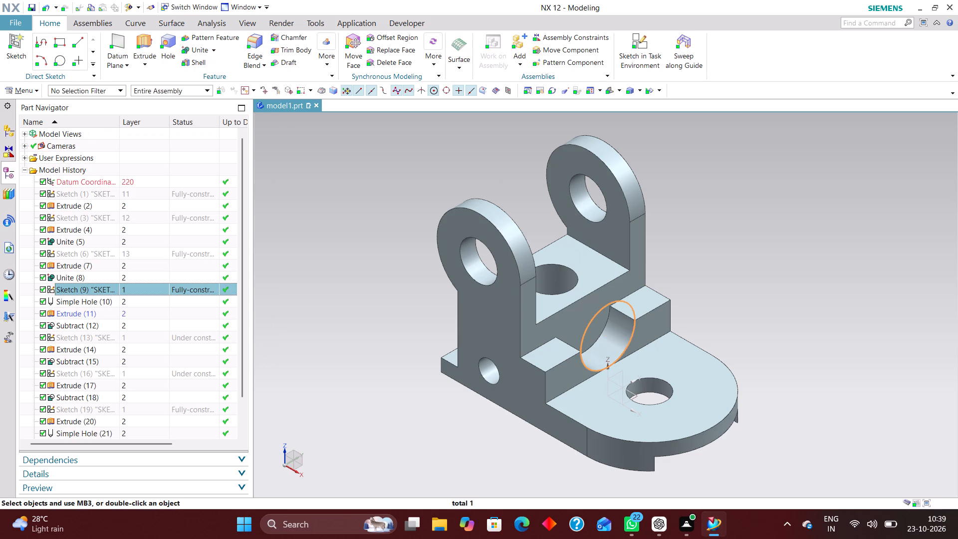
key("ctrl+j")
type("14")
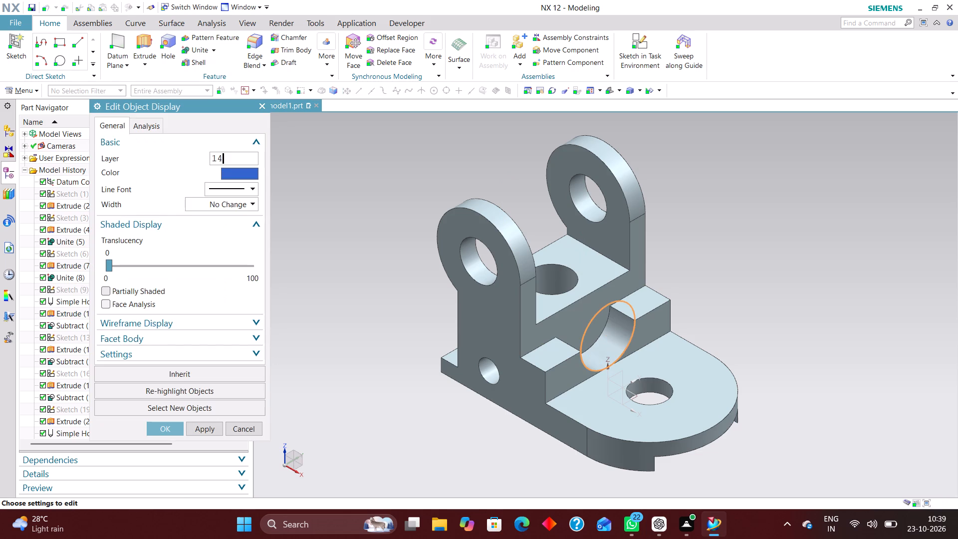
key("Return")
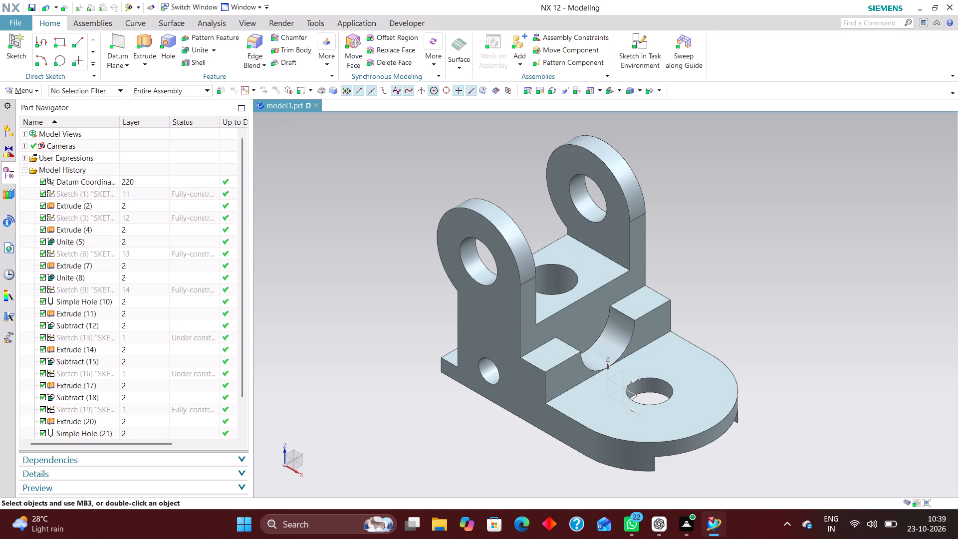
Move the rectangular cut sketches to their own layers: Sketch (13) to layer 15 and Sketch (16) to layer 16.
left_click(138, 337)
key("ctrl+j")
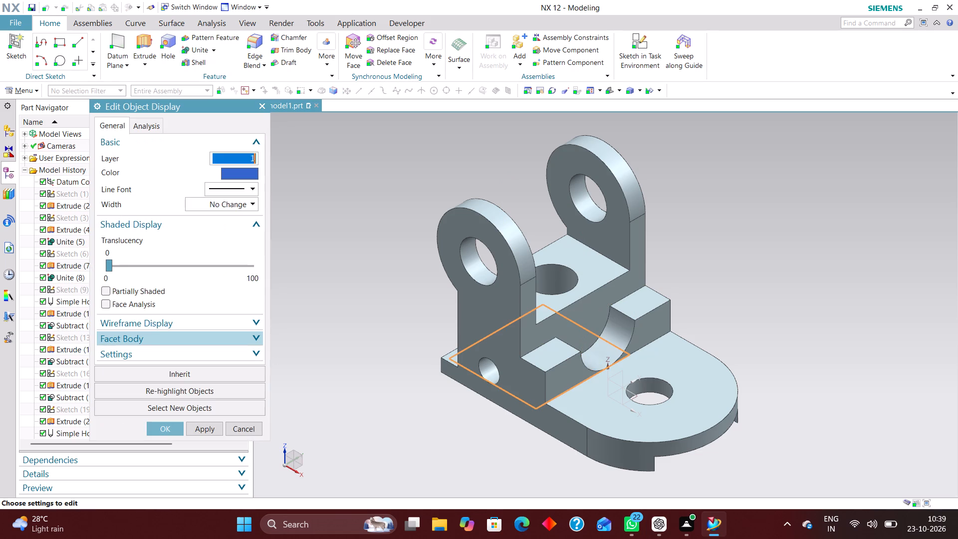
type("15")
key("Return")
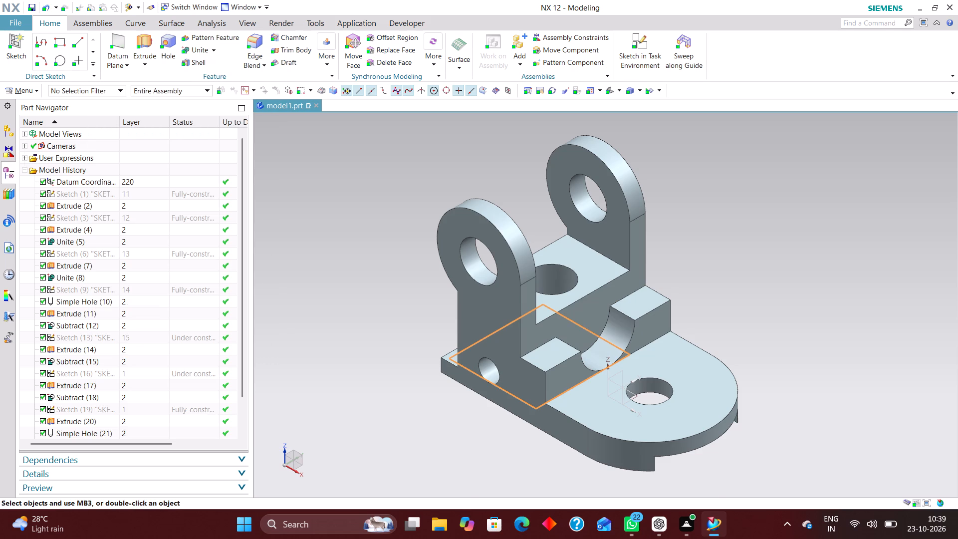
left_click(134, 372)
key("ctrl+j")
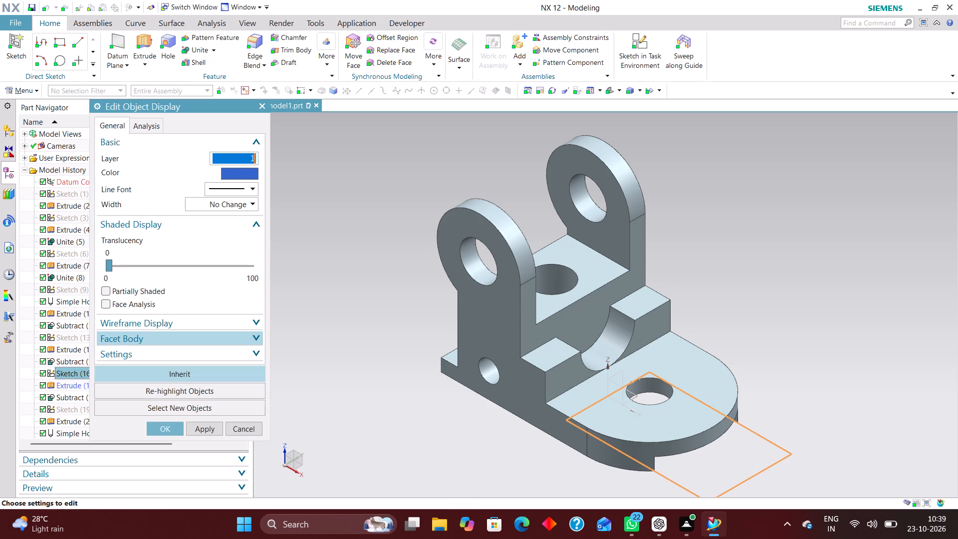
type("16")
key("Return")
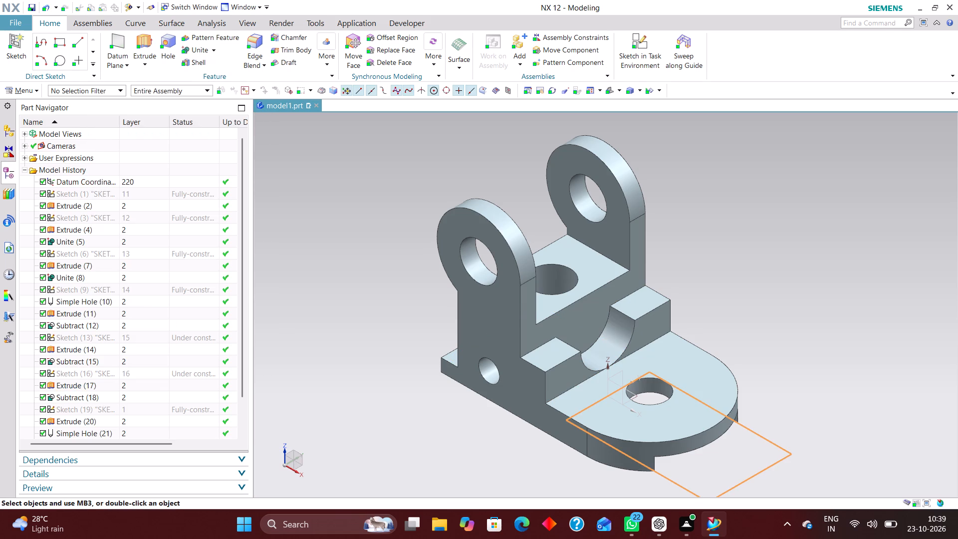
Move the rear ledge cut's small rectangle sketch, Sketch (19), to layer 17.
scroll(134, 372, "down", 4)
left_click(134, 371)
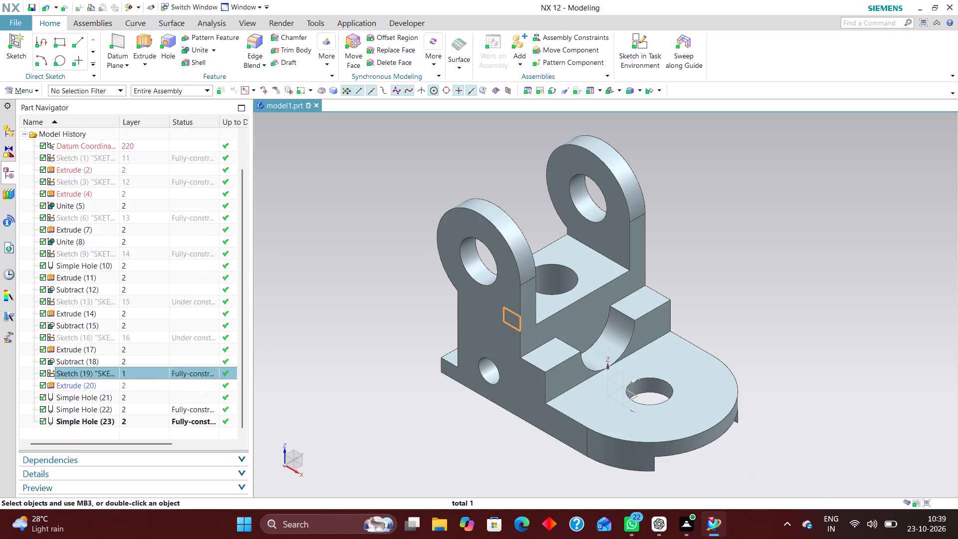
key("ctrl+j")
type("17")
key("Return")
Group the four simple hole features, (10), (21), (22) and (23), into a feature group named HOLES.
scroll(134, 371, "down", 6)
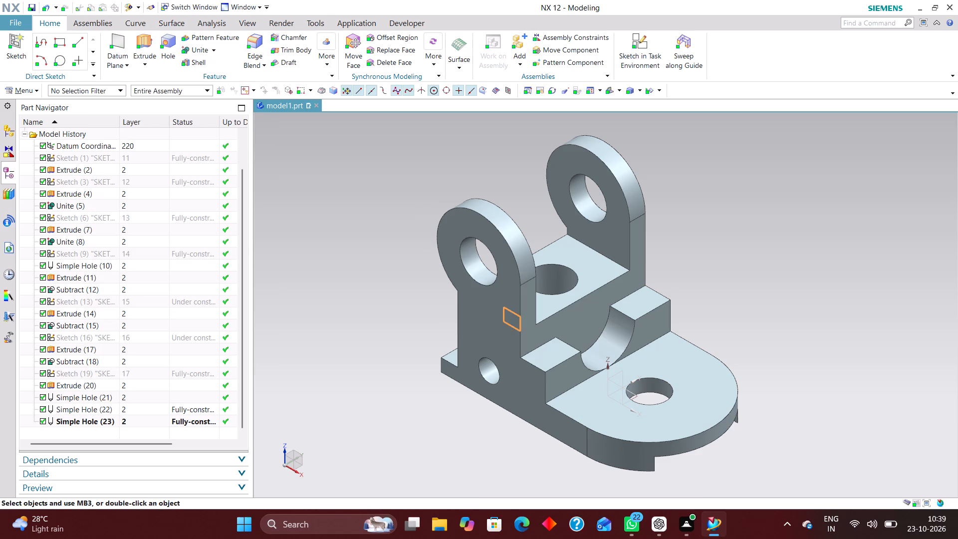
left_click(70, 422, "ctrl")
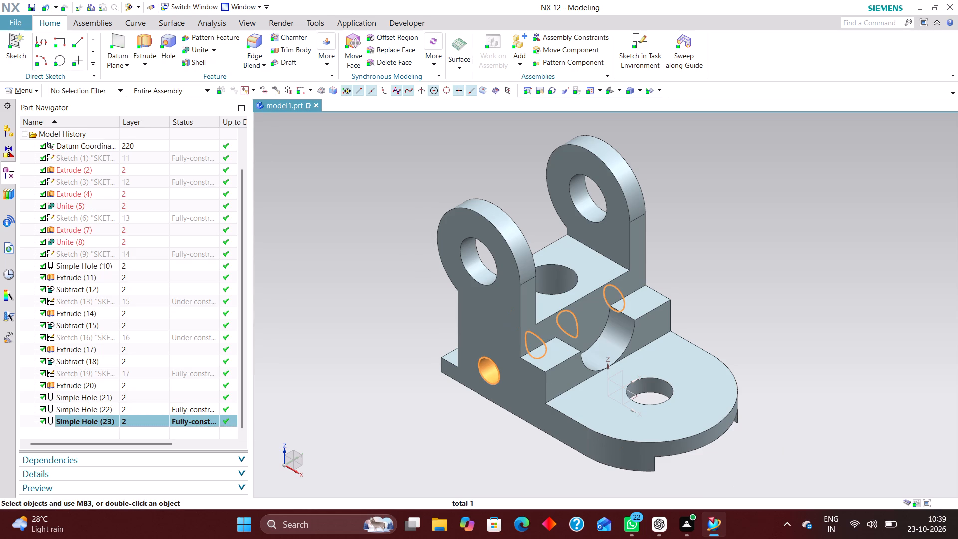
left_click(82, 409, "ctrl")
left_click(85, 392, "ctrl")
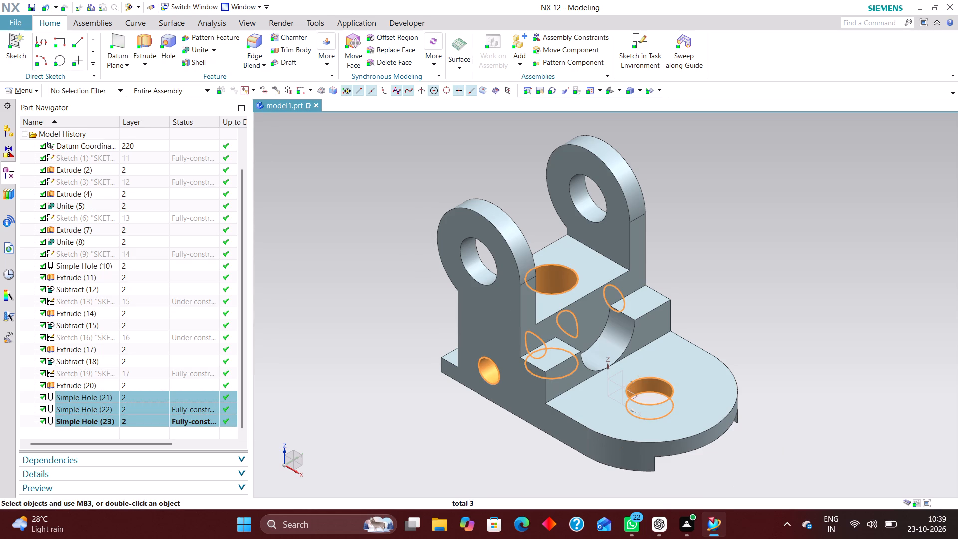
left_click(92, 267, "ctrl")
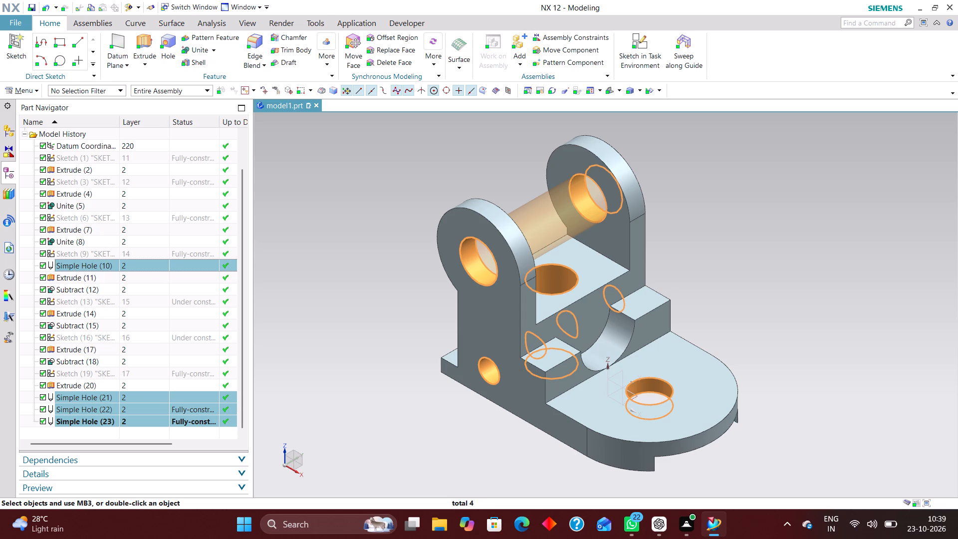
right_click(137, 392)
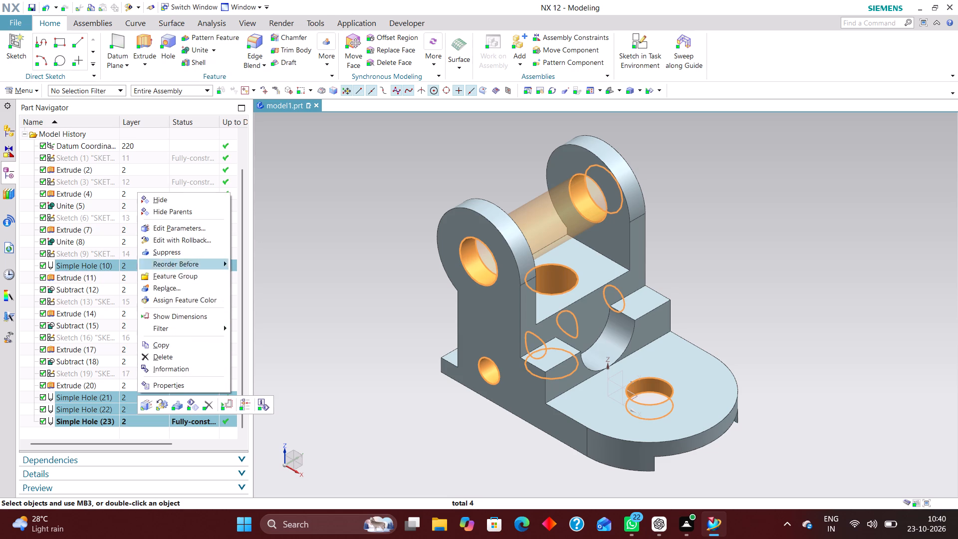
left_click(189, 274)
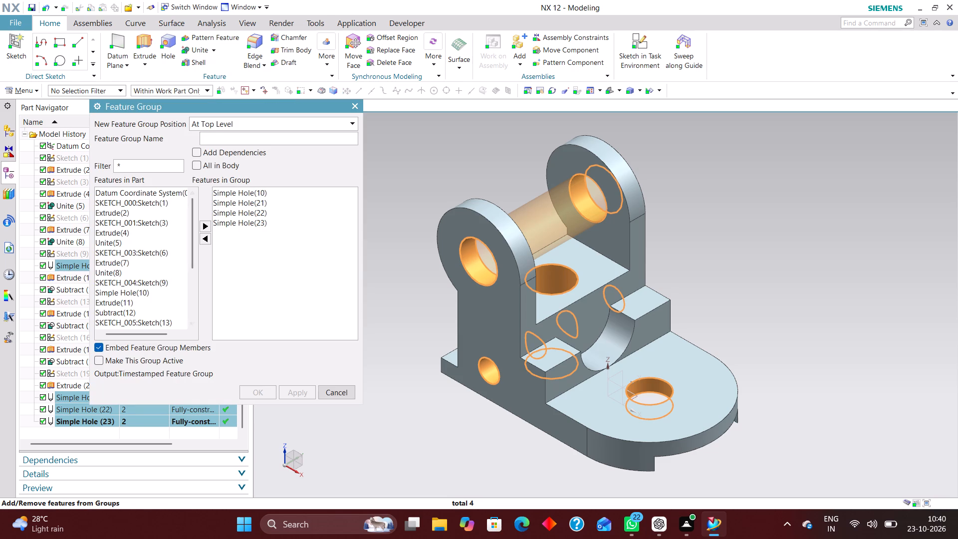
type("HOLES")
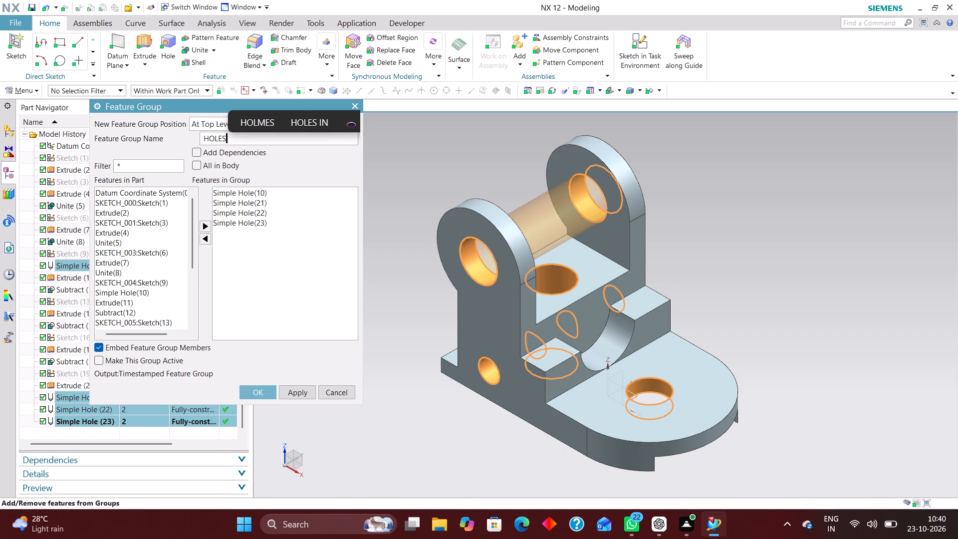
key("Return")
left_click(260, 387)
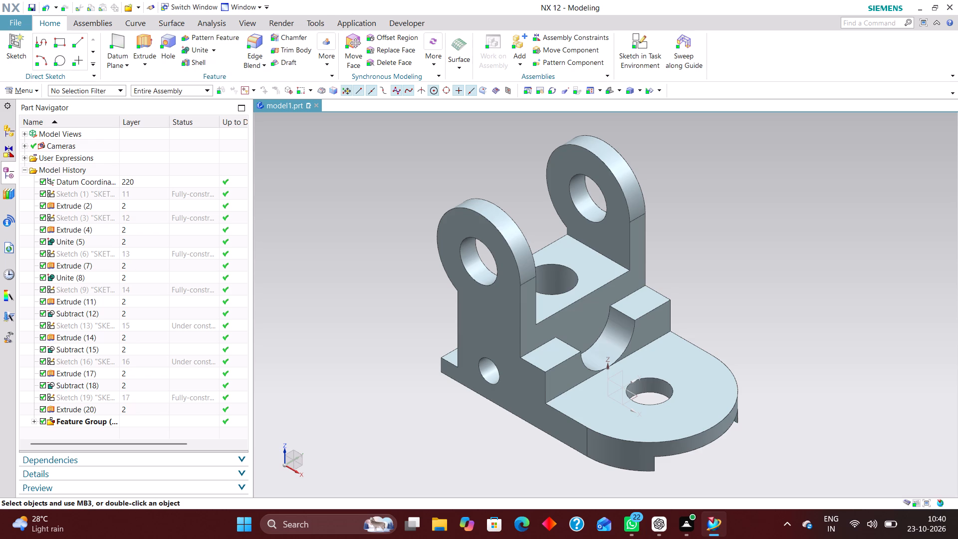
Edit Sketch (16) under the rounded base end and dimension its rectangle's horizontal length as 60 mm.
left_click(145, 356)
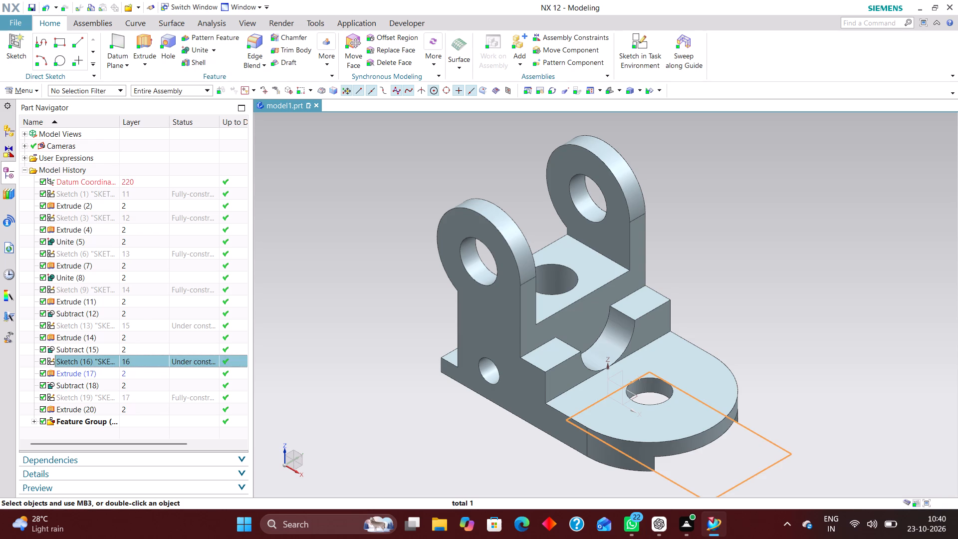
right_click(145, 356)
left_click(206, 93)
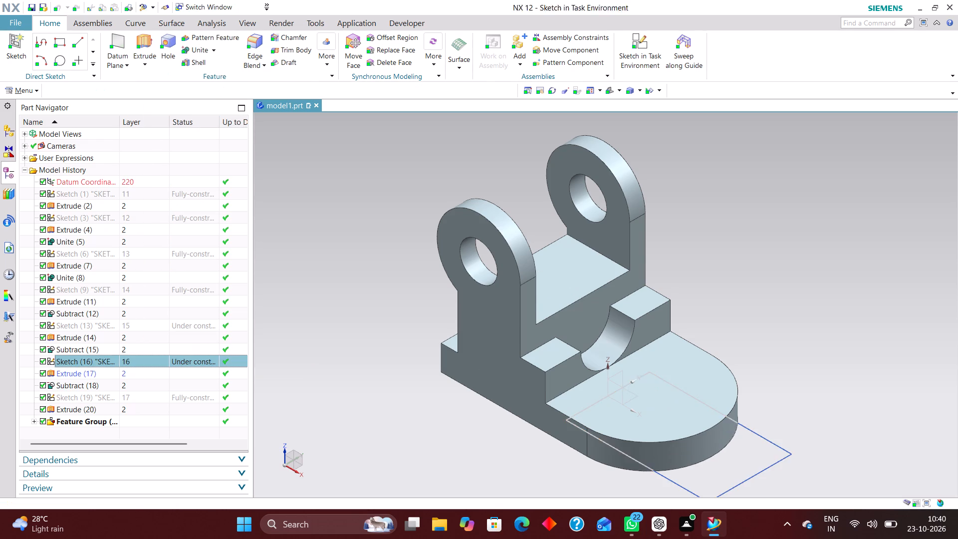
scroll(740, 340, "down", 4)
left_click(628, 42)
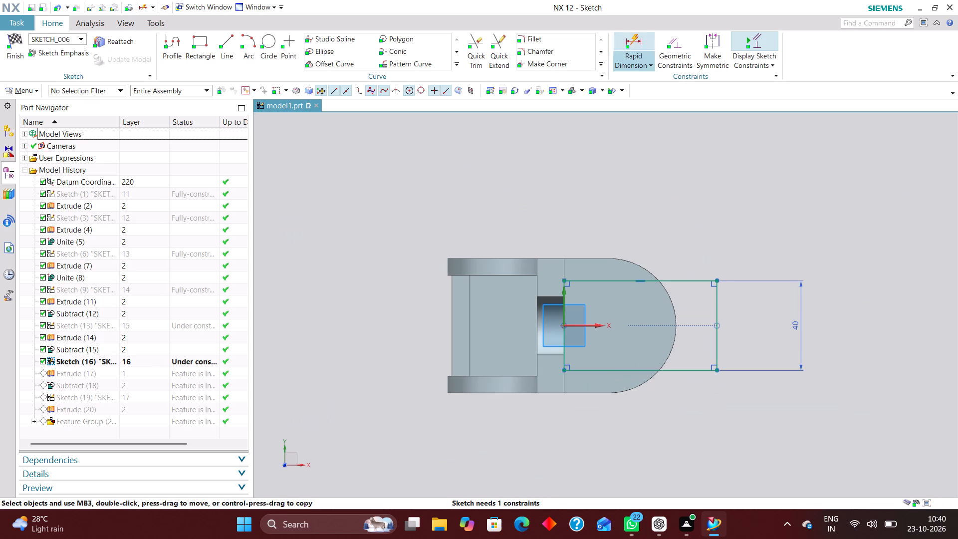
left_click(686, 370)
left_click(654, 440)
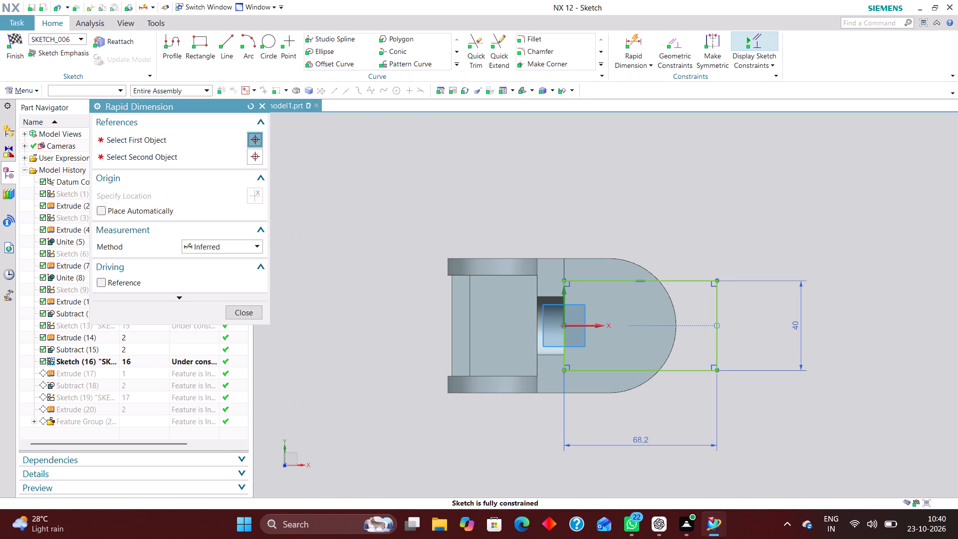
key("6")
key("0")
key("Return")
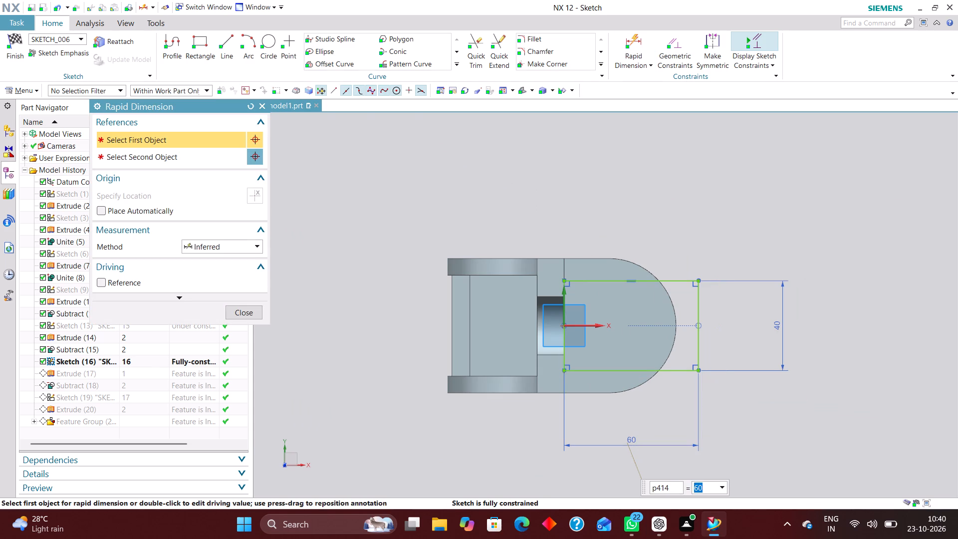
left_click(261, 316)
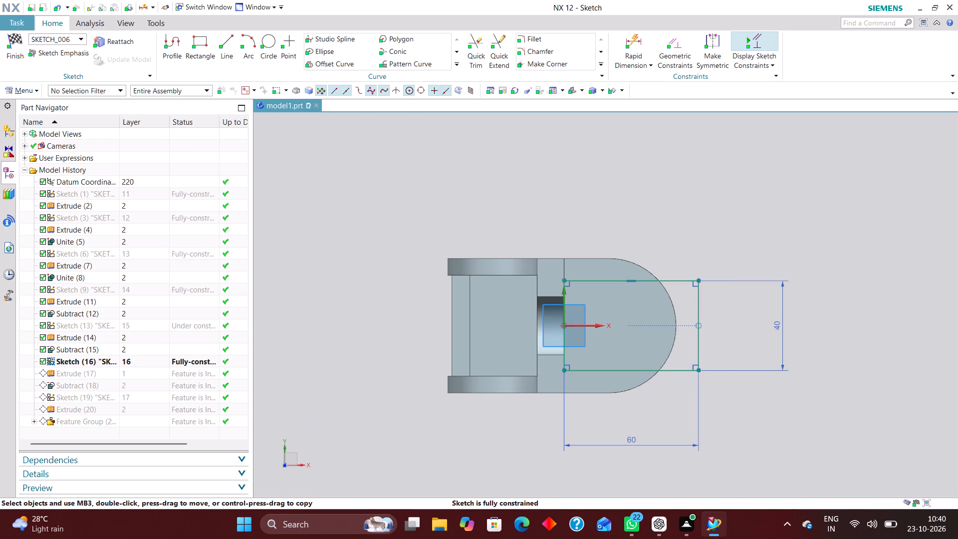
Finish editing Sketch (16) and return to the bracket model.
left_click(14, 38)
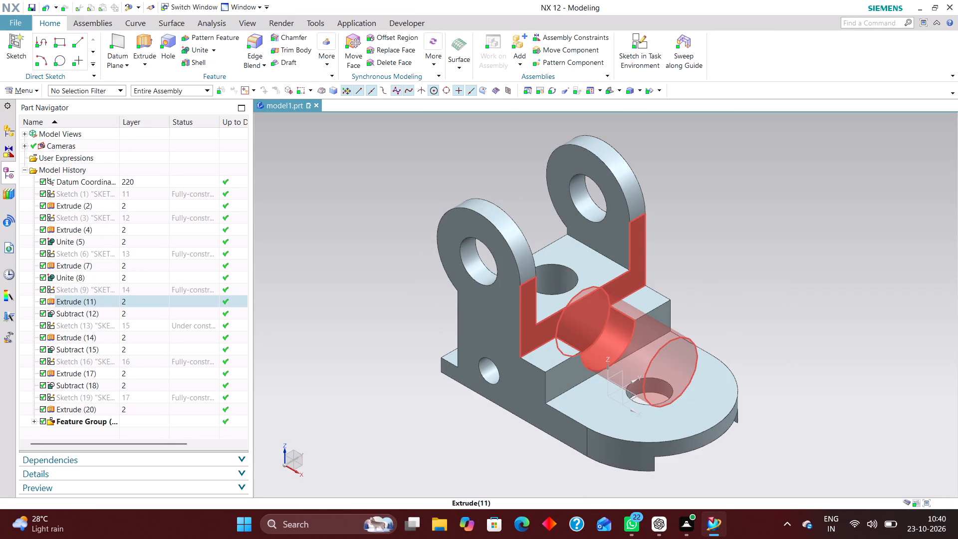
scroll(699, 422, "down", 1)
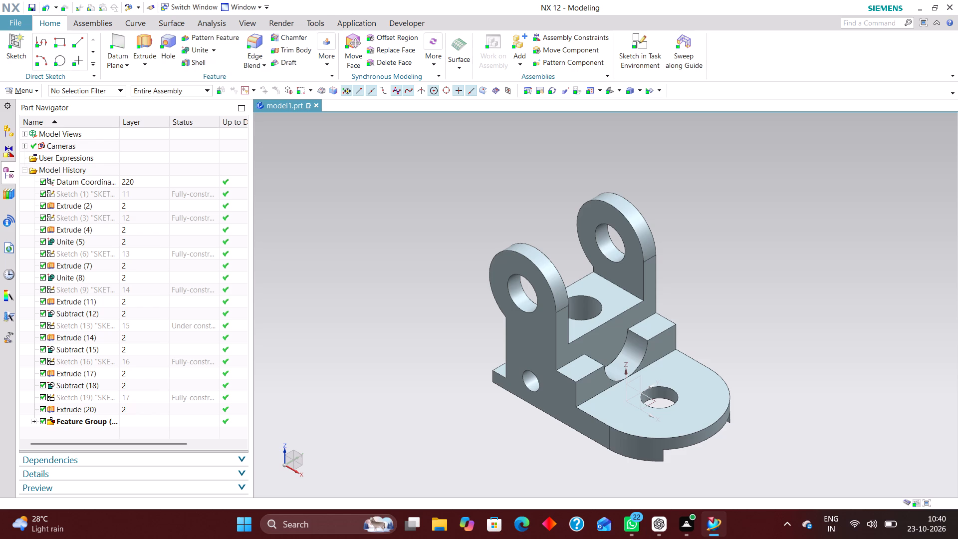
Edit Sketch (13), the rectangular cut between the lugs, and dimension its rectangle's horizontal length.
left_click(146, 322)
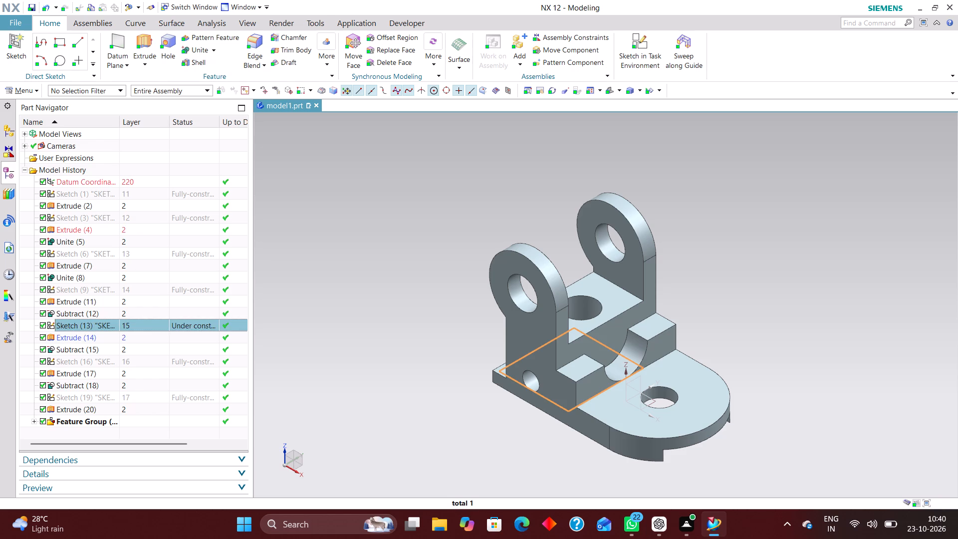
right_click(146, 322)
left_click(217, 62)
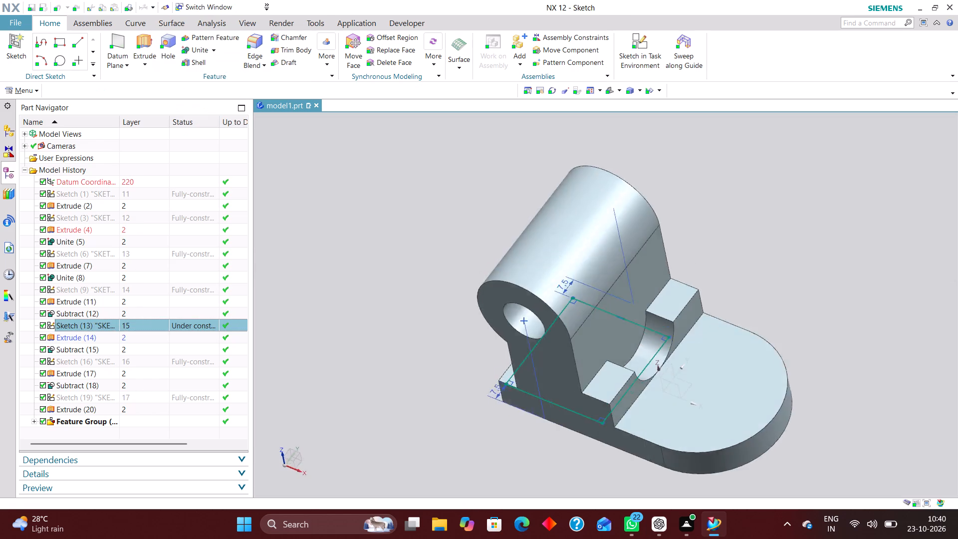
scroll(409, 338, "down", 2)
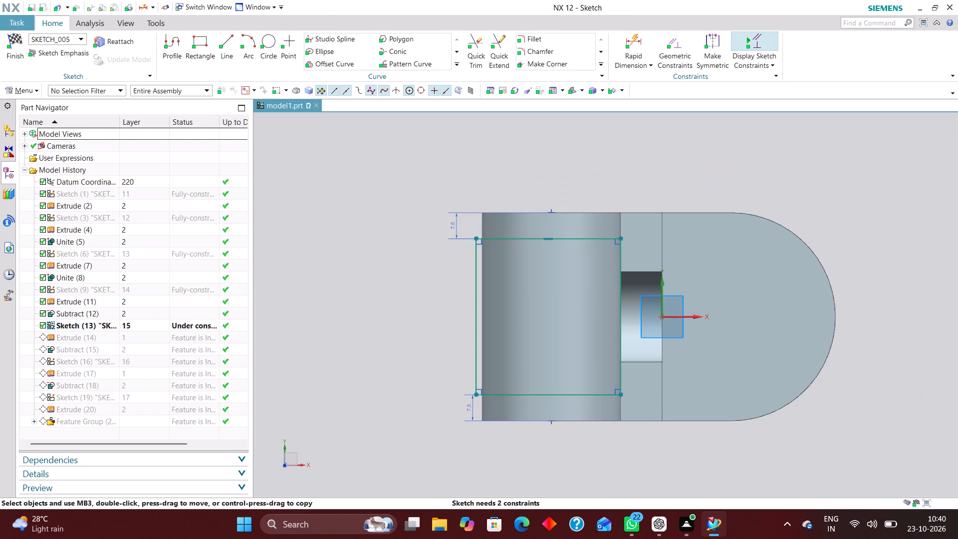
left_click(634, 42)
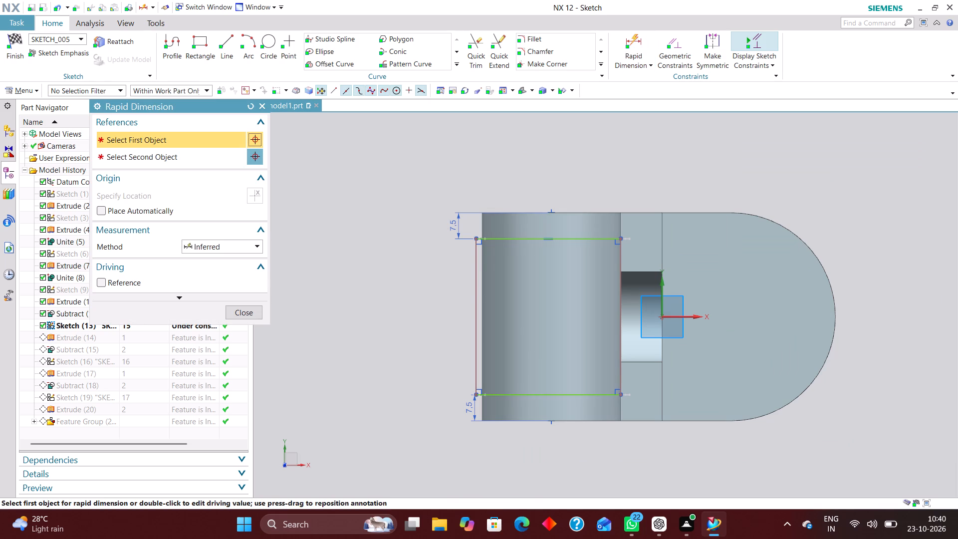
left_click(559, 396)
left_click(552, 468)
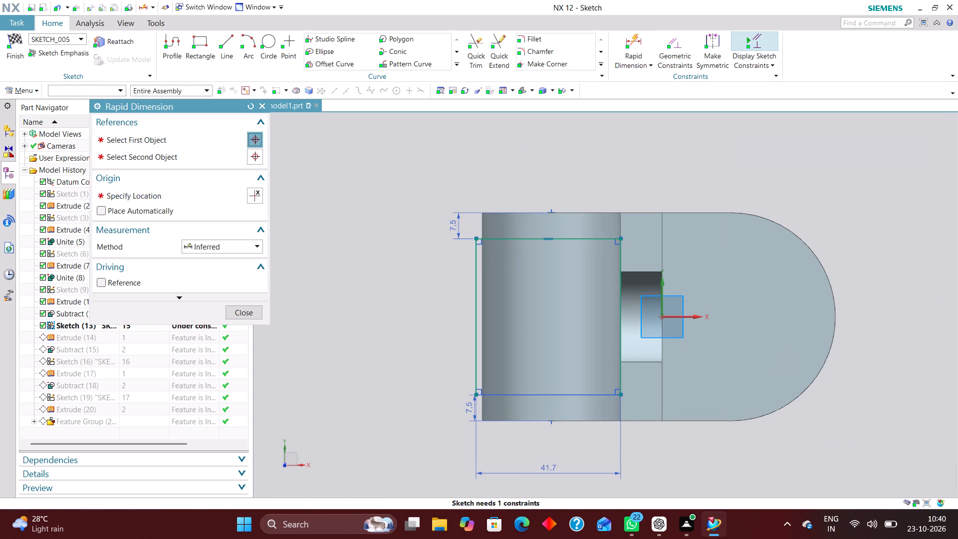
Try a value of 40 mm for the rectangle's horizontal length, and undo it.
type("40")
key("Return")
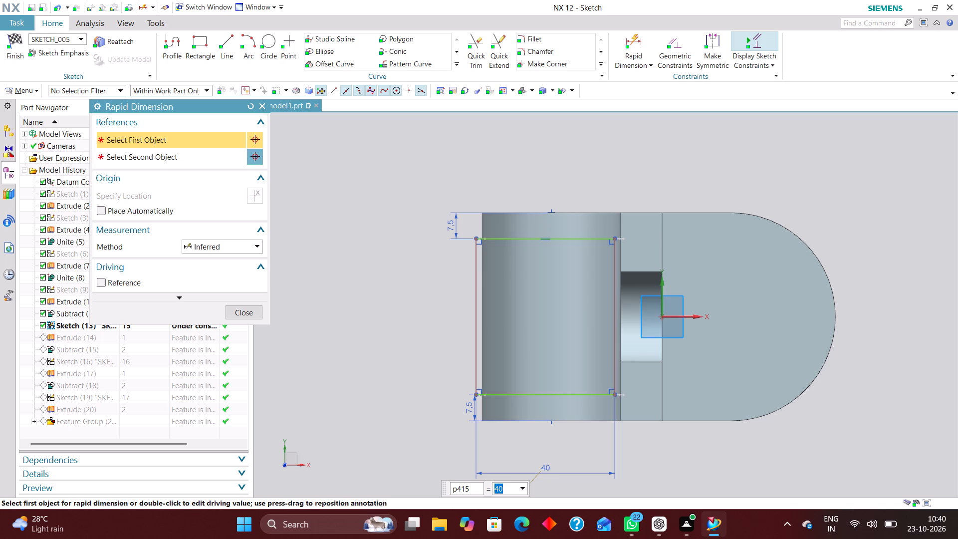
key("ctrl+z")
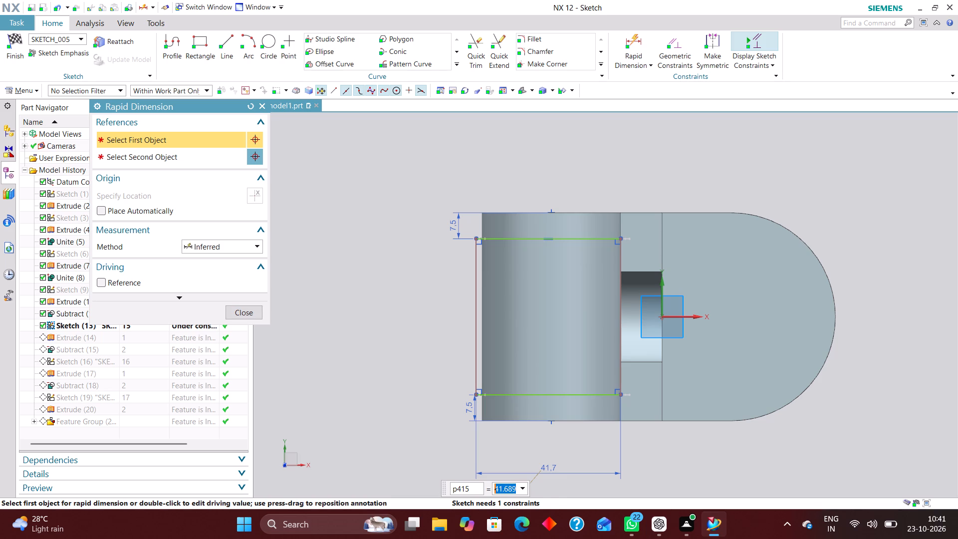
Dimension the horizontal distance between the rectangle's vertical edge nearest the origin and the sketch's Y axis, and finish the sketch.
left_click(623, 381)
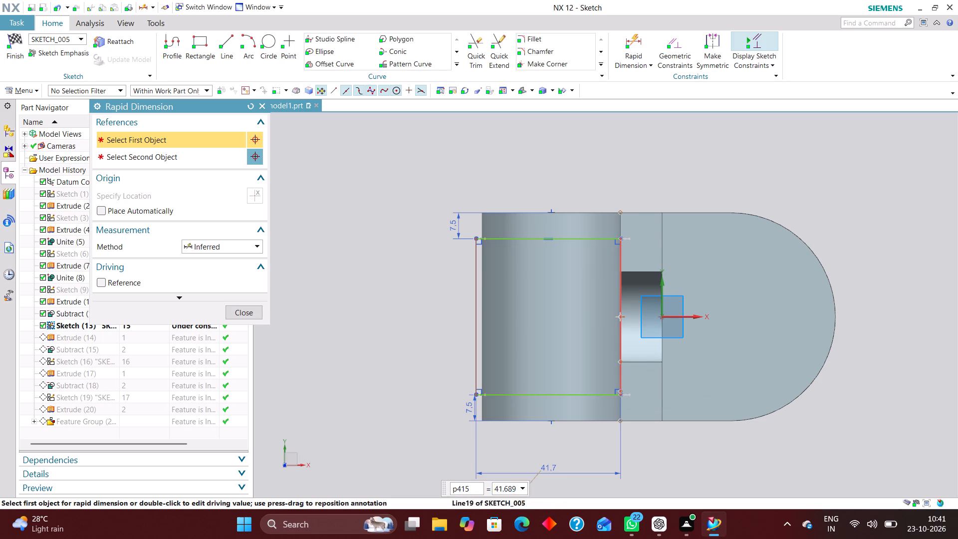
left_click(661, 299)
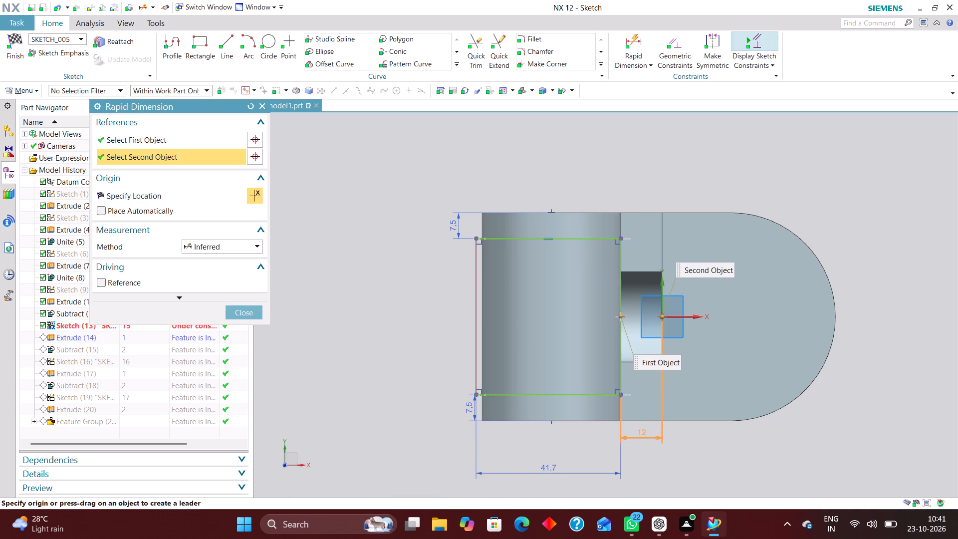
left_click(644, 444)
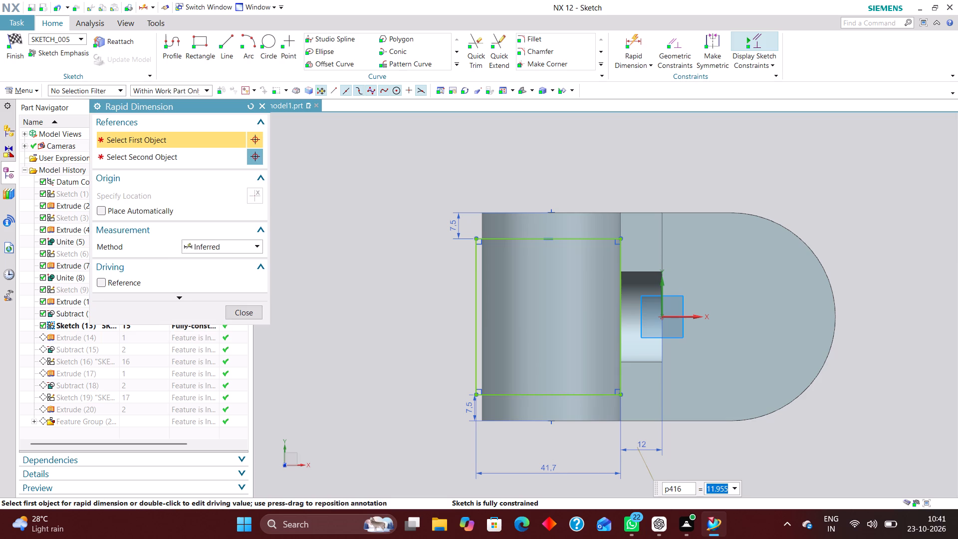
left_click(238, 309)
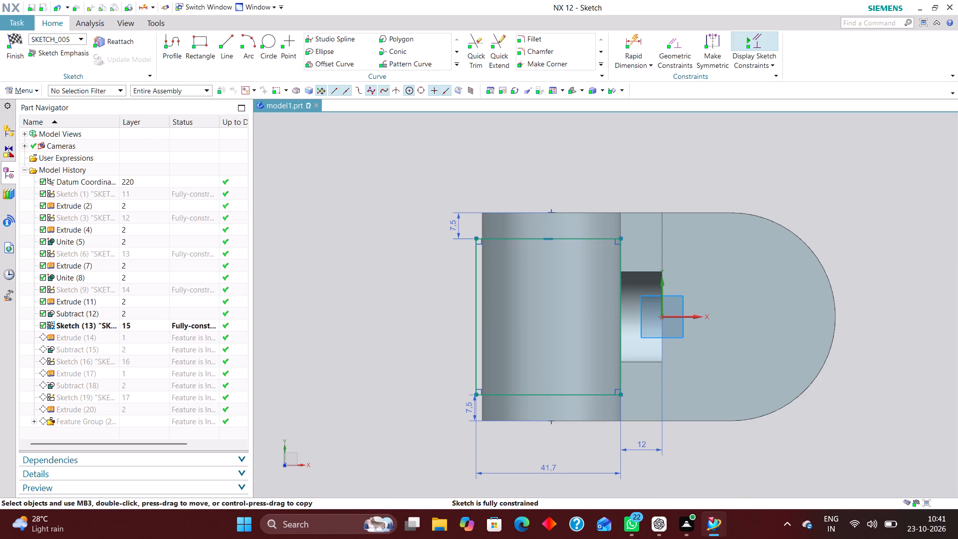
left_click(16, 34)
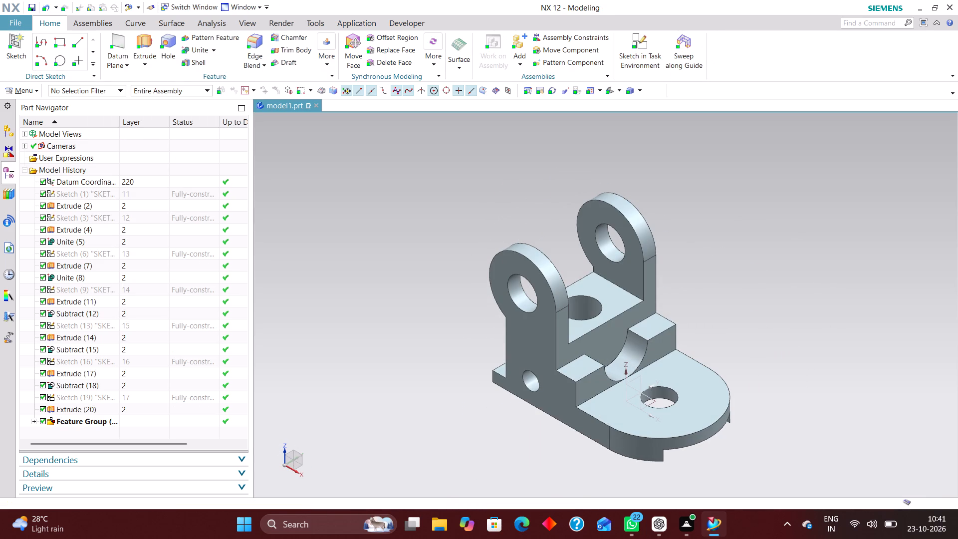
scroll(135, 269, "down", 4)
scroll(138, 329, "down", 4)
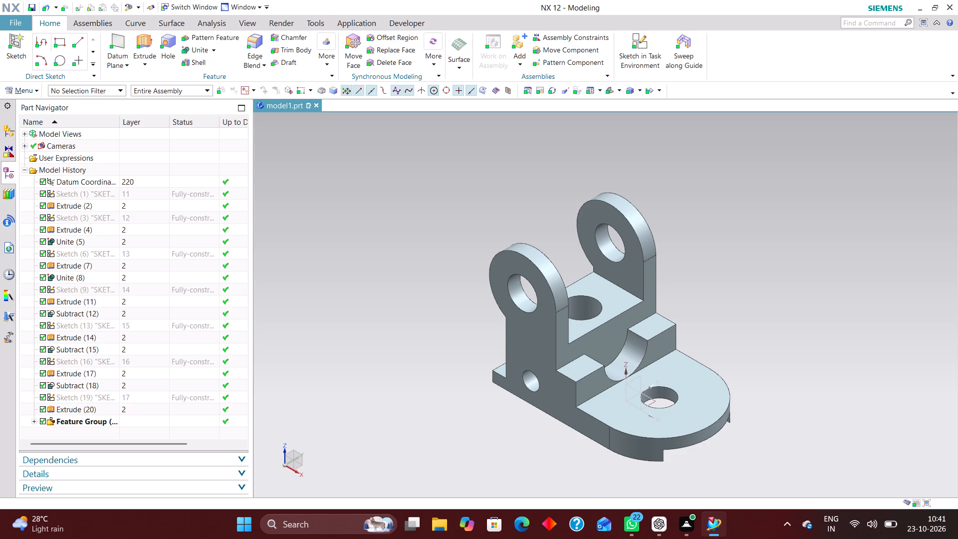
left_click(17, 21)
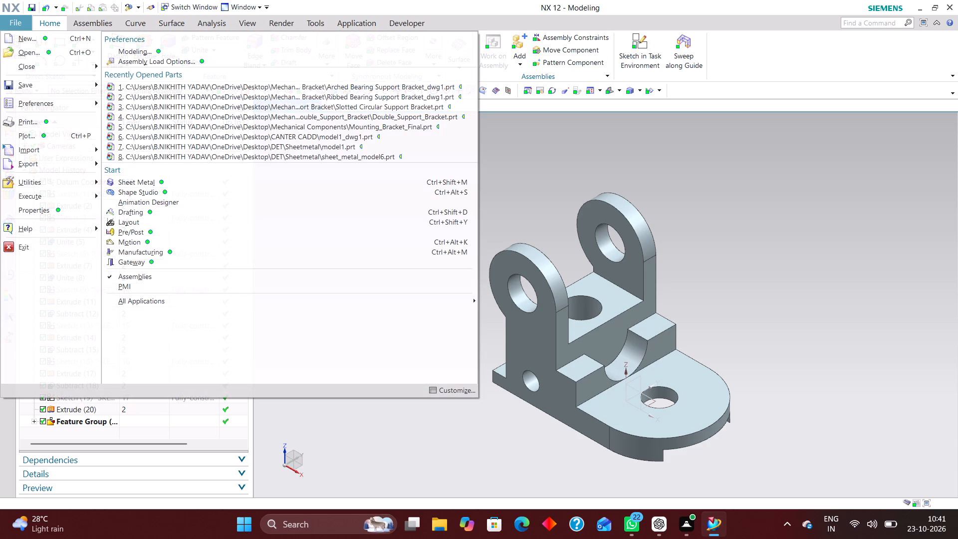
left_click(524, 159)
Assign the library material Steel to the bracket's solid body.
left_click(35, 92)
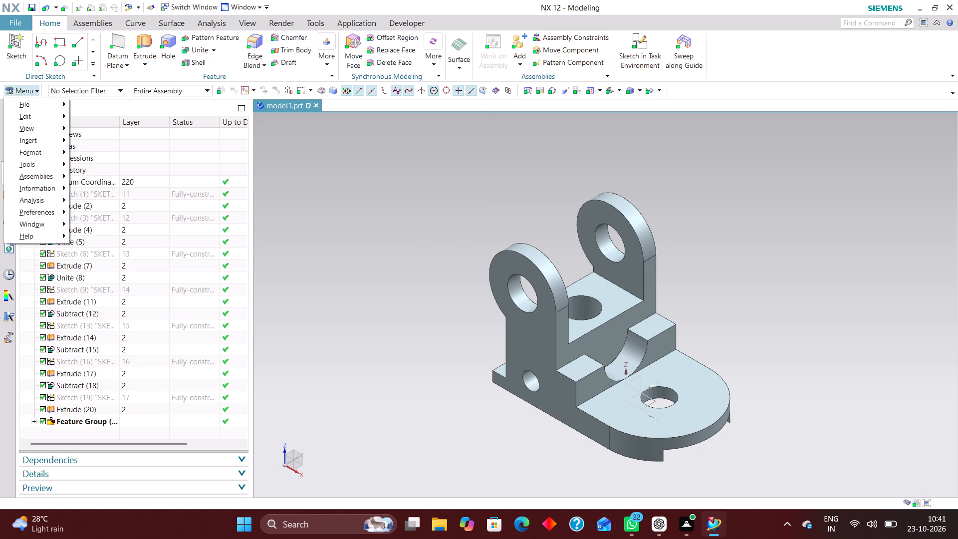
left_click(50, 168)
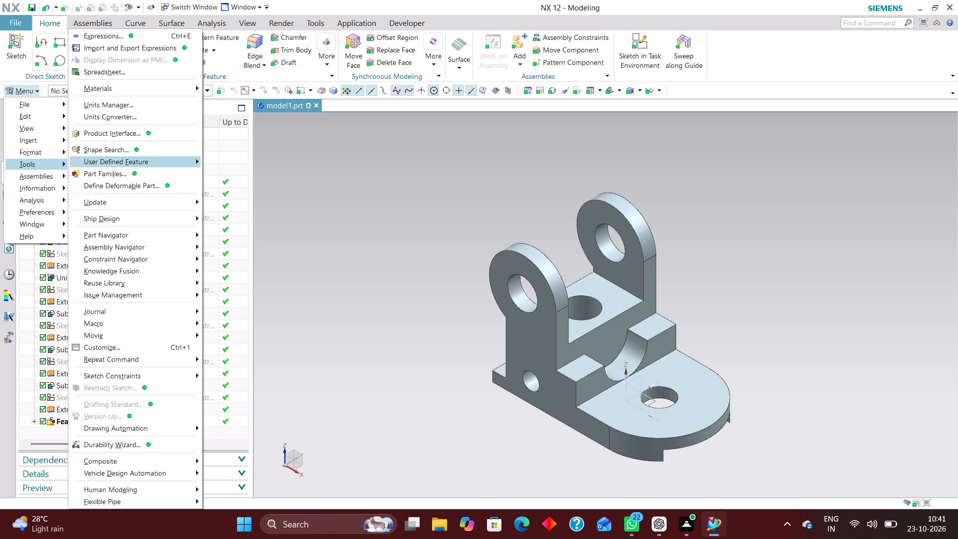
left_click(118, 84)
left_click(239, 85)
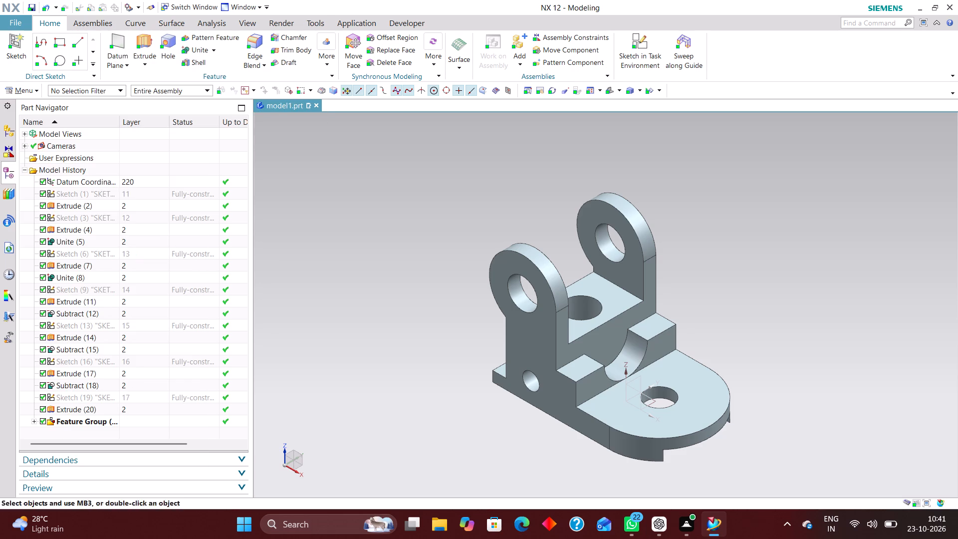
left_click(537, 261)
scroll(157, 317, "down", 6)
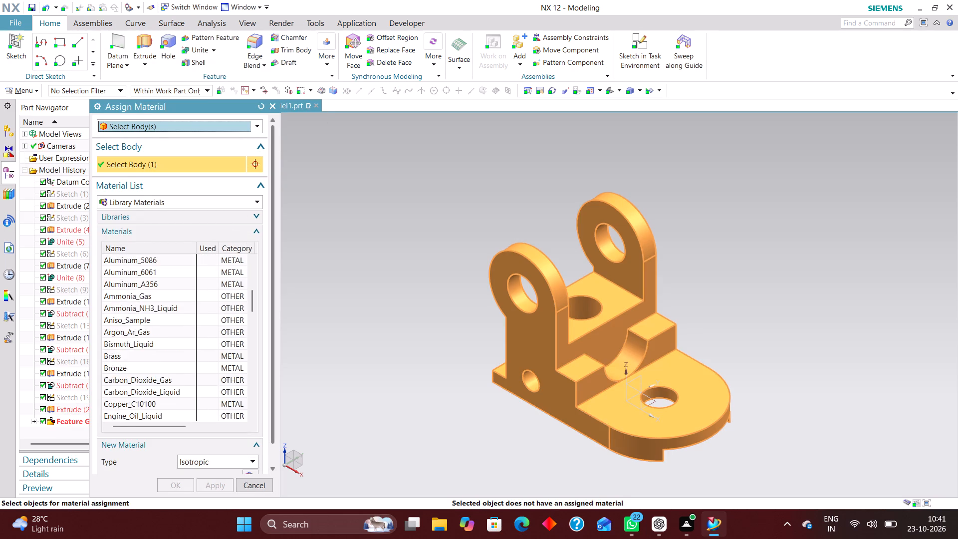
scroll(157, 318, "down", 20)
scroll(157, 318, "down", 1)
scroll(131, 330, "up", 2)
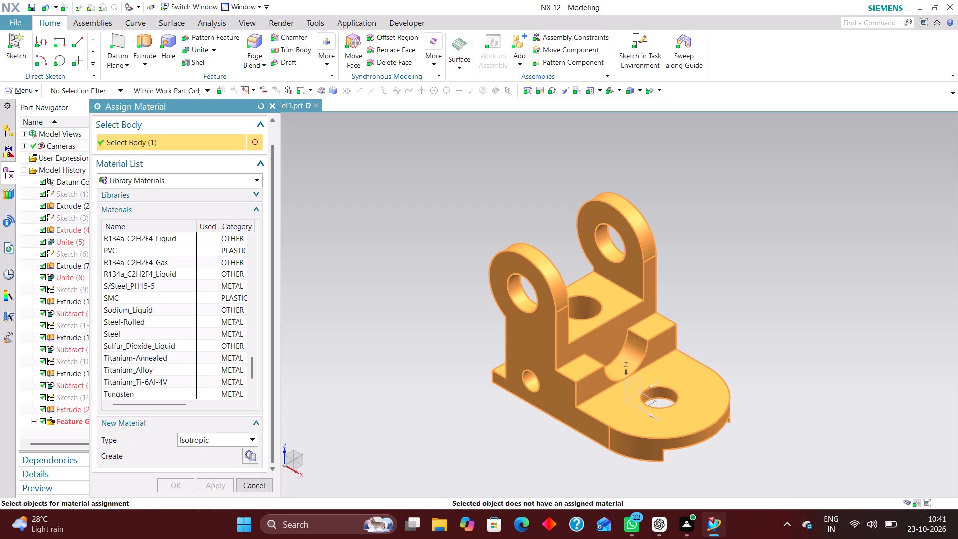
left_click(135, 334)
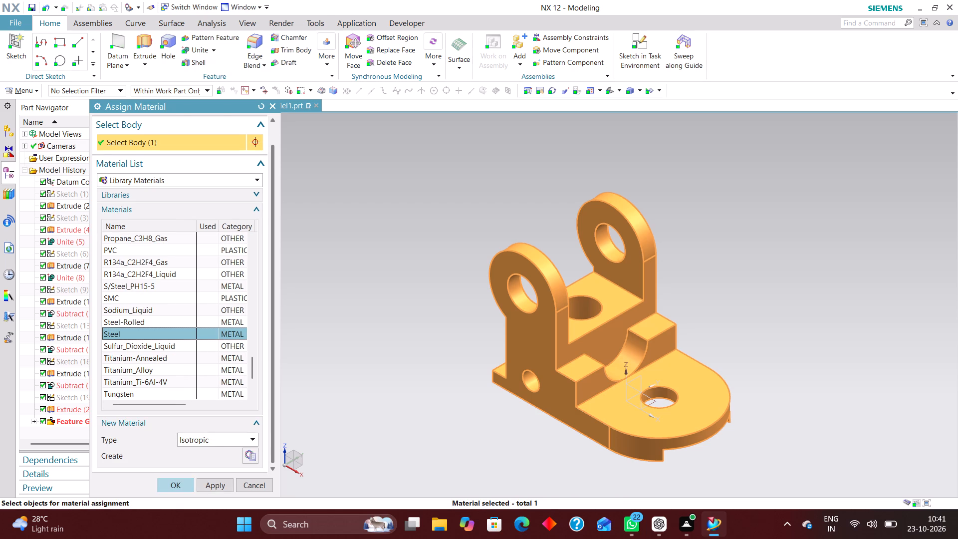
left_click(178, 481)
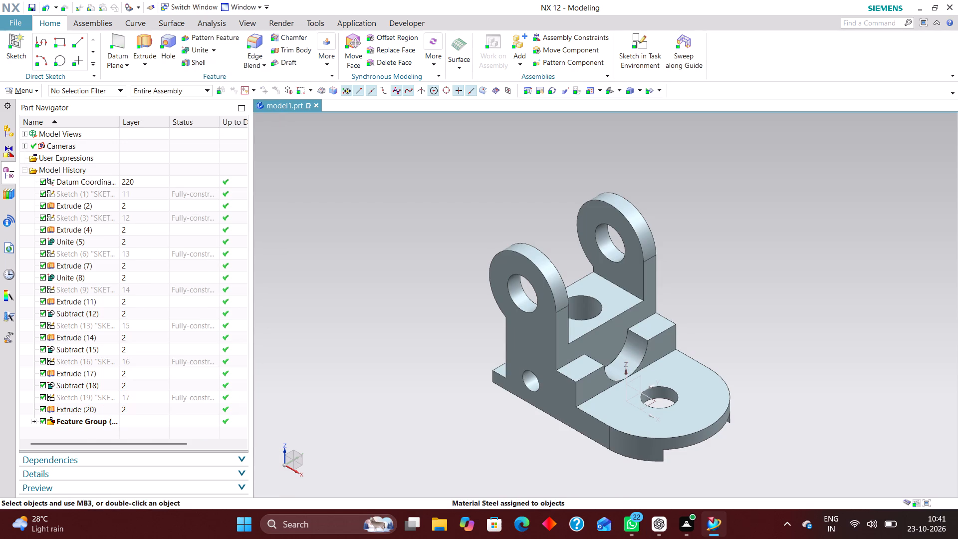
In the displayed part's properties, enable updating weight data on save and update the weight data immediately.
left_click(37, 89)
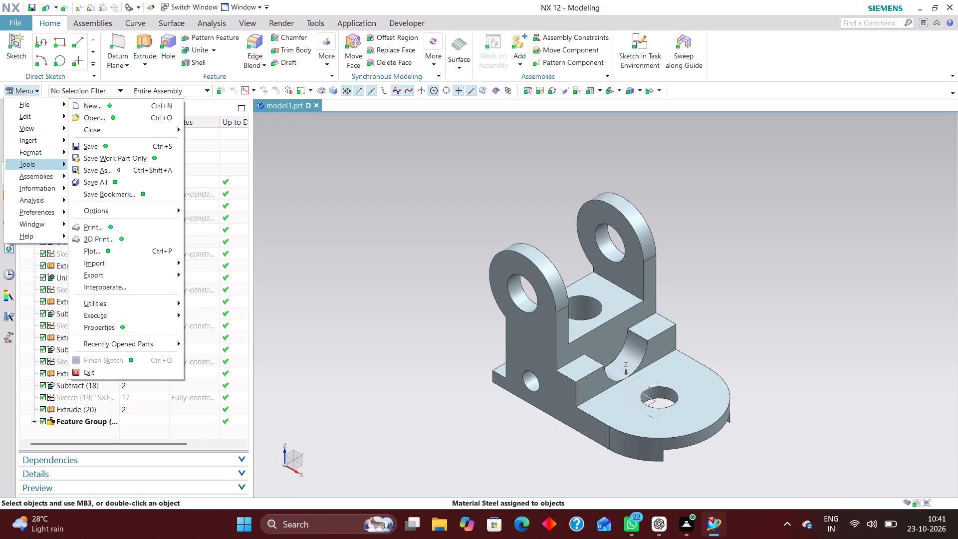
left_click(40, 102)
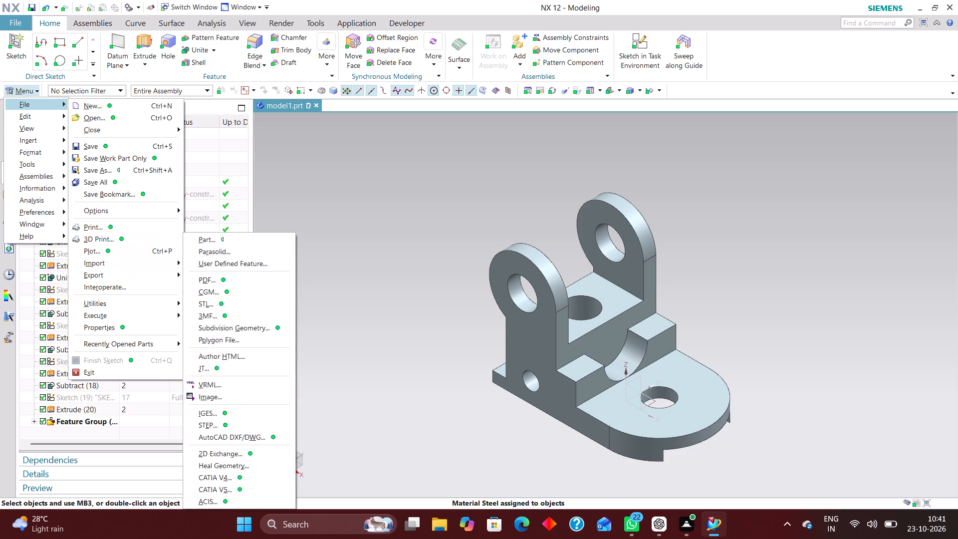
left_click(115, 326)
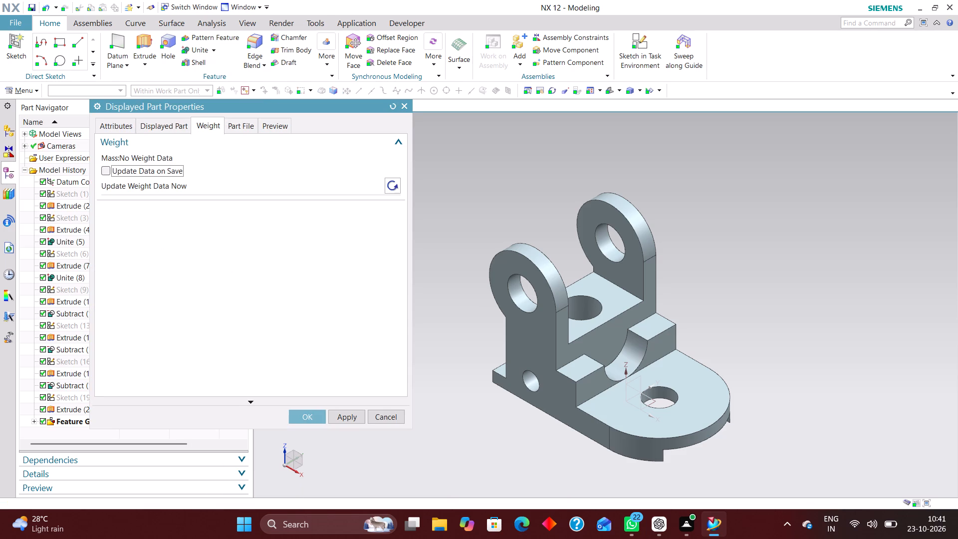
left_click(105, 172)
left_click(393, 189)
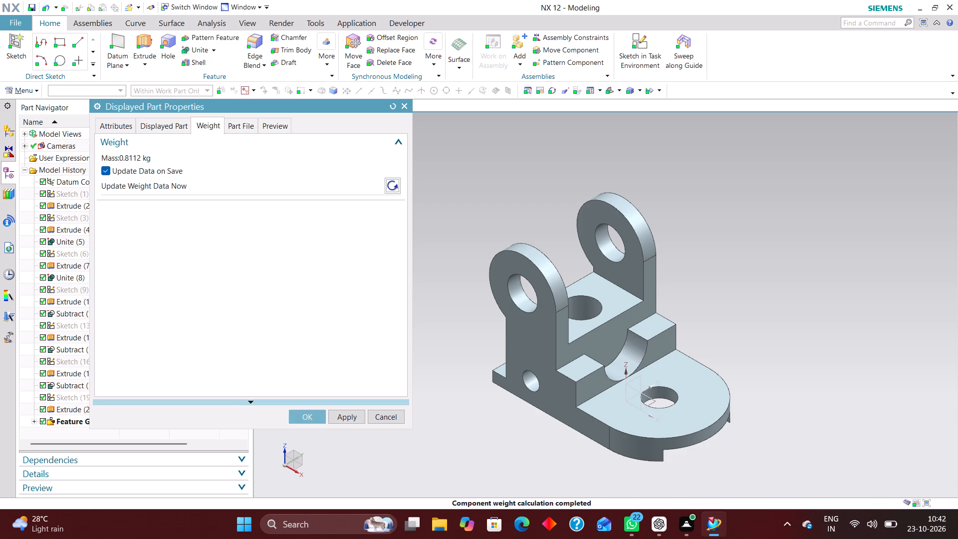
left_click(313, 418)
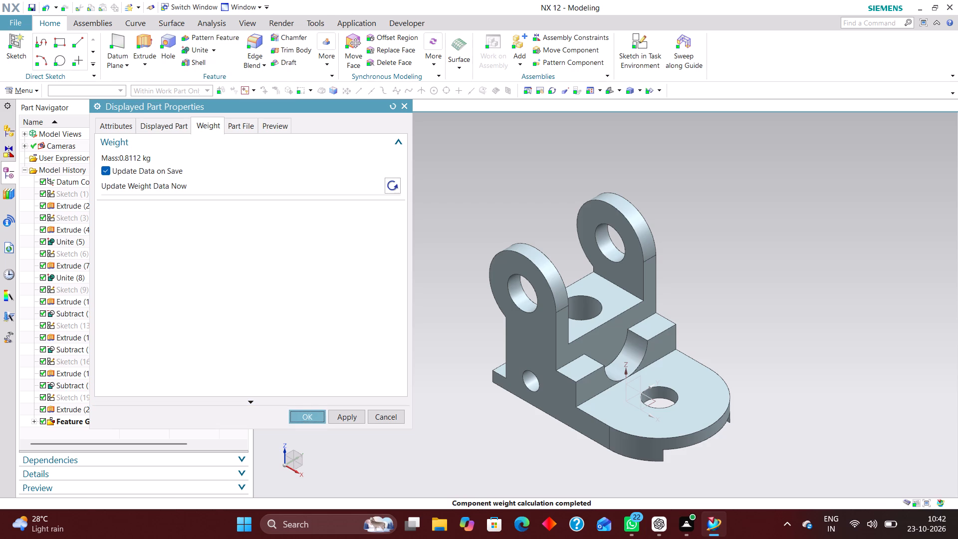
Create a new object group containing the bracket's solid body.
left_click(36, 93)
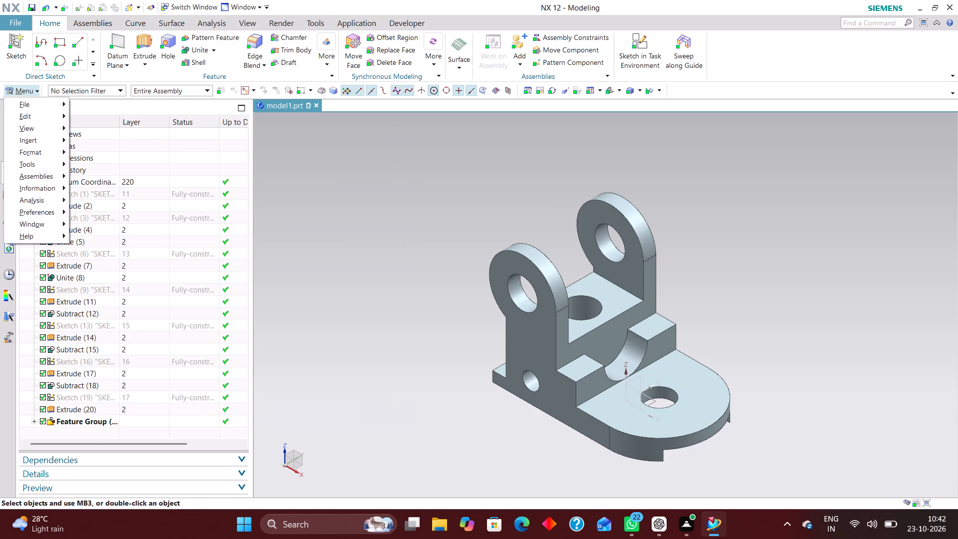
left_click(41, 155)
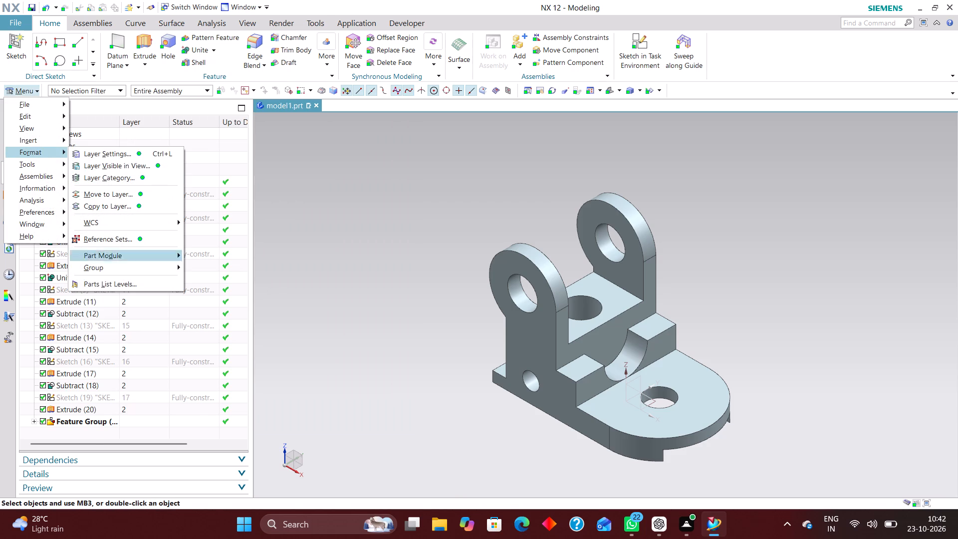
left_click(117, 267)
left_click(204, 265)
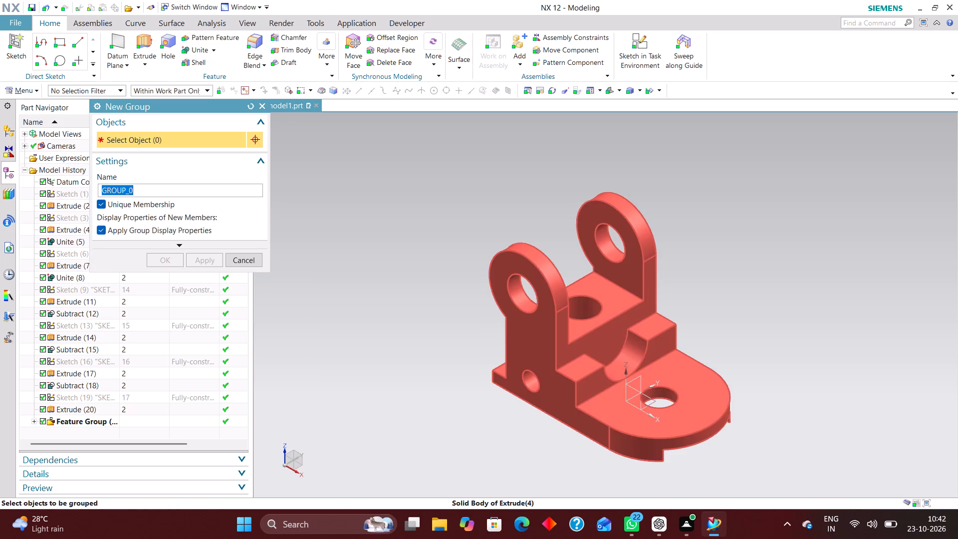
left_click(535, 301)
left_click(174, 260)
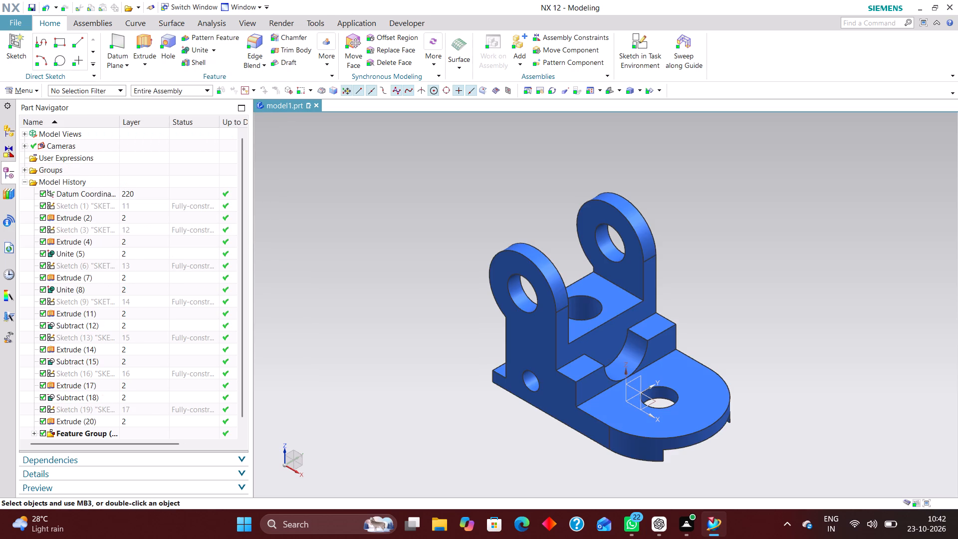
Set up Part Cleanup for the work part, additionally enabling deletion of unused units and every serious delete action through part family data.
left_click(37, 88)
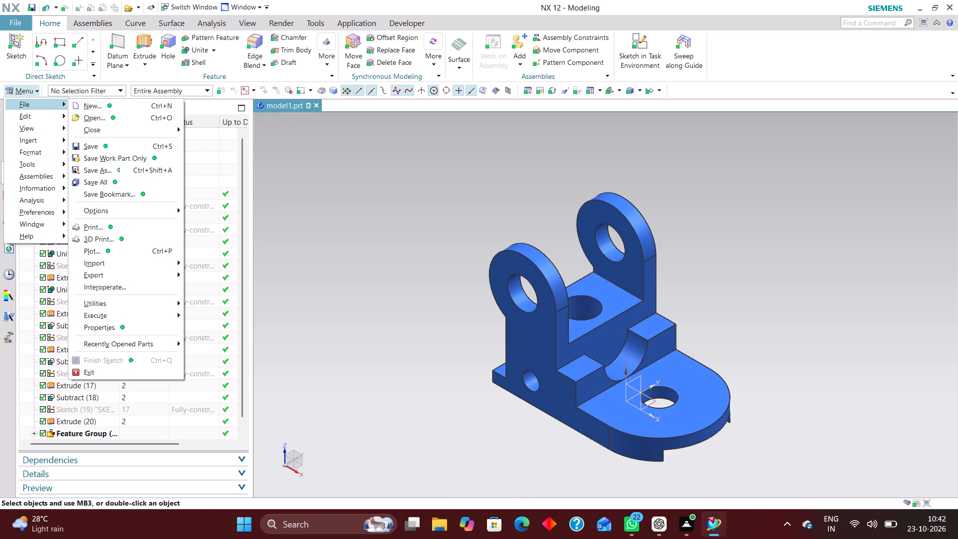
left_click(38, 105)
left_click(116, 304)
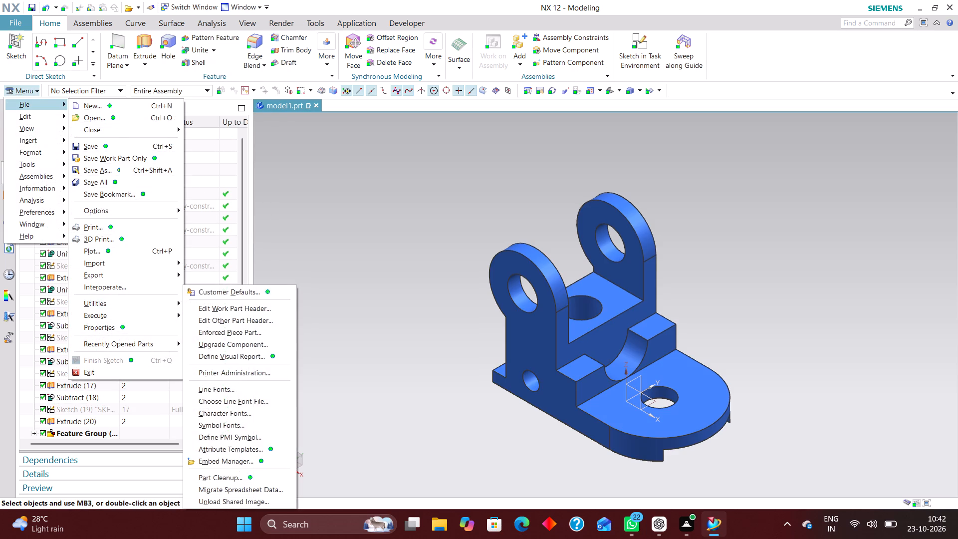
left_click(236, 474)
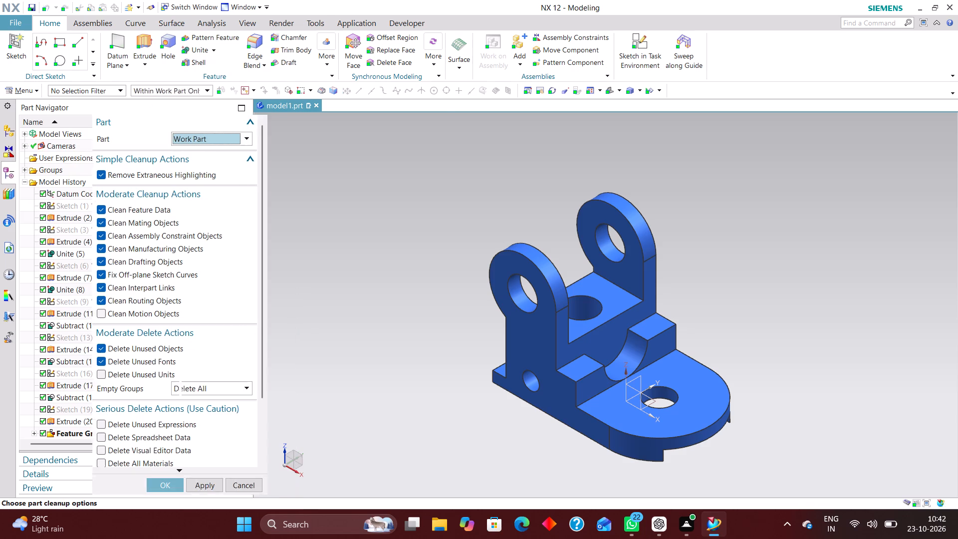
scroll(111, 290, "down", 4)
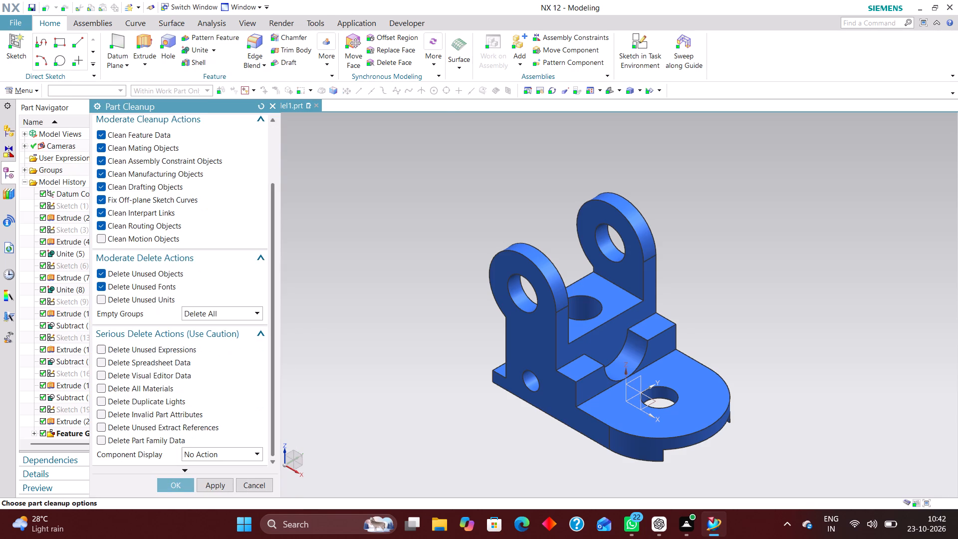
left_click(118, 300)
left_click(122, 345)
left_click(122, 360)
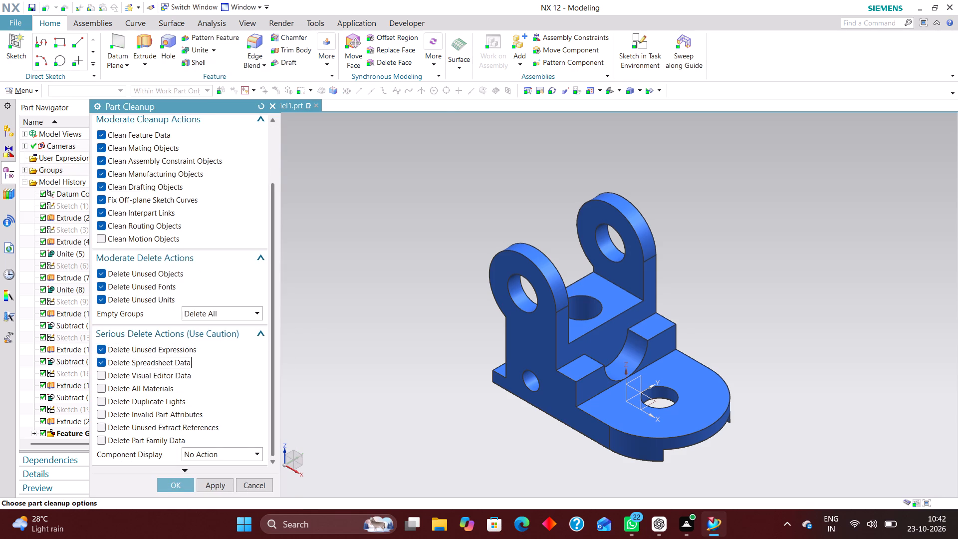
left_click(125, 377)
left_click(124, 383)
left_click(125, 401)
left_click(125, 413)
left_click(124, 423)
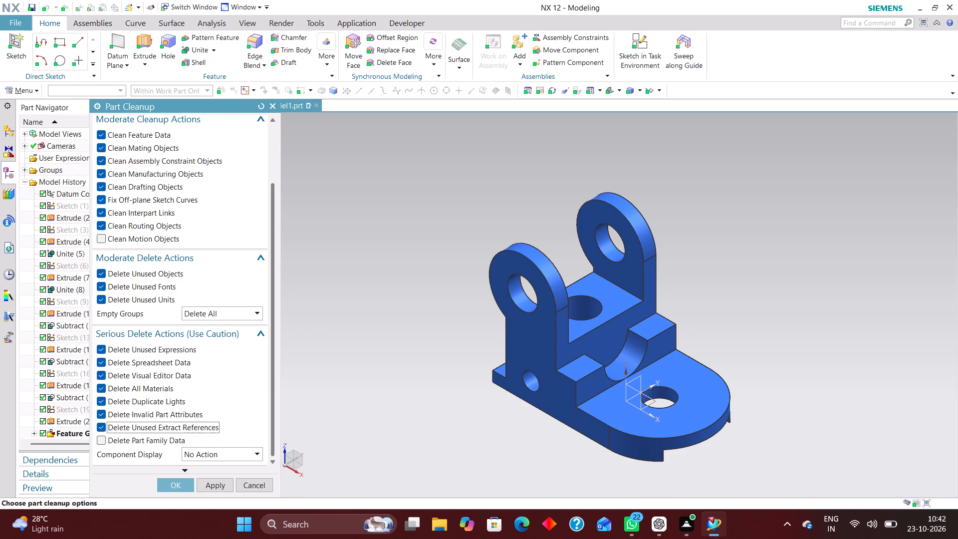
left_click(123, 437)
Set the cleanup's component display to Remove All Changes and run it, agreeing to delete all spreadsheets and visual editor data.
left_click(221, 451)
left_click(228, 491)
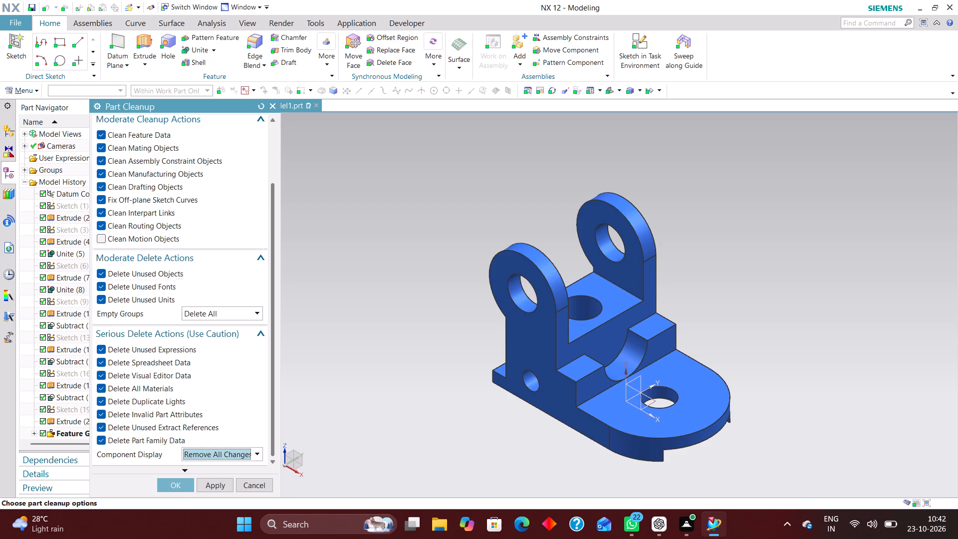
scroll(142, 306, "up", 2)
scroll(231, 220, "down", 5)
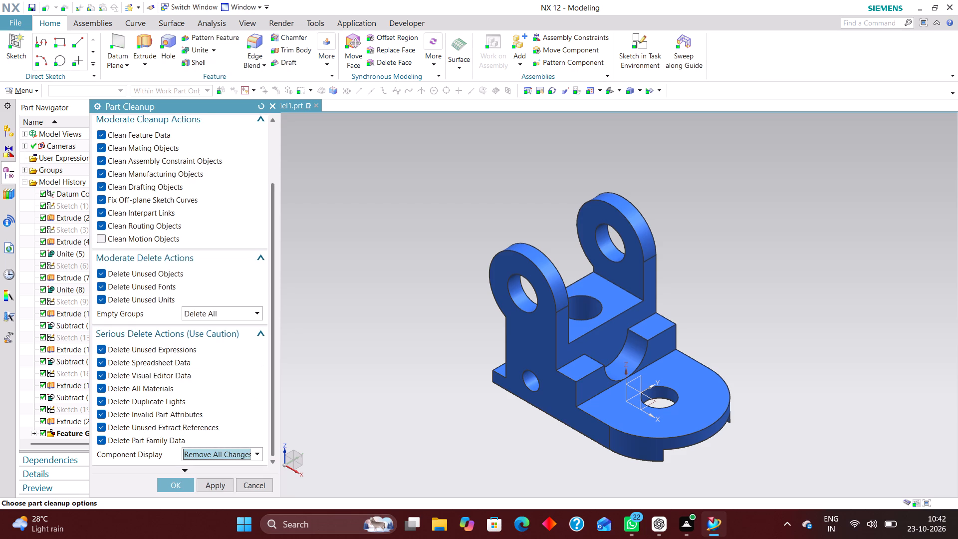
left_click(175, 484)
left_click(366, 284)
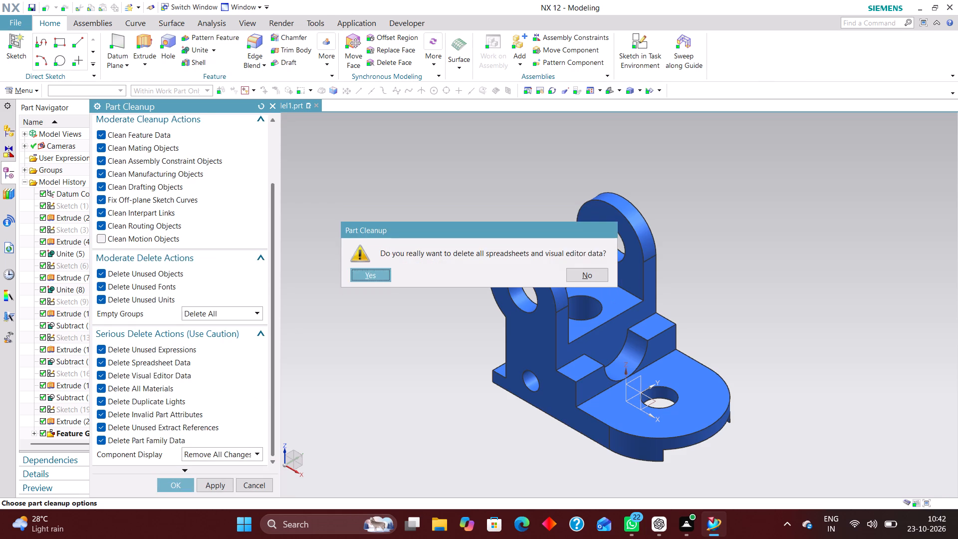
left_click(366, 278)
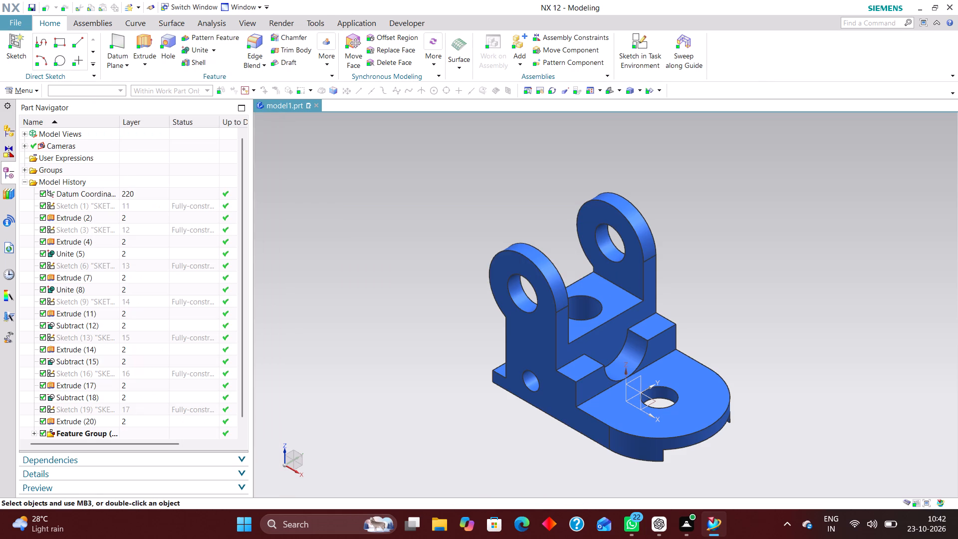
Create a new reference set in the work part containing the bracket's solid body.
left_click(35, 89)
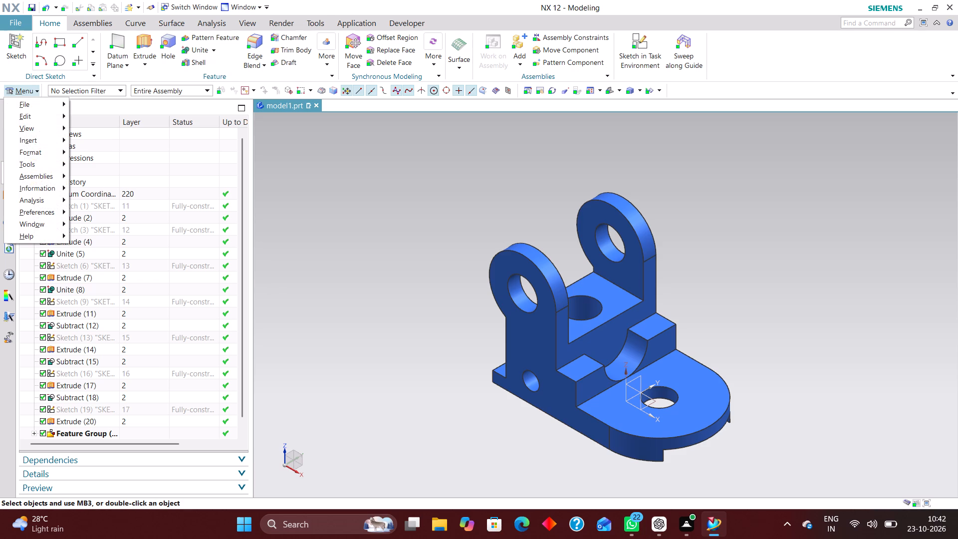
left_click(45, 167)
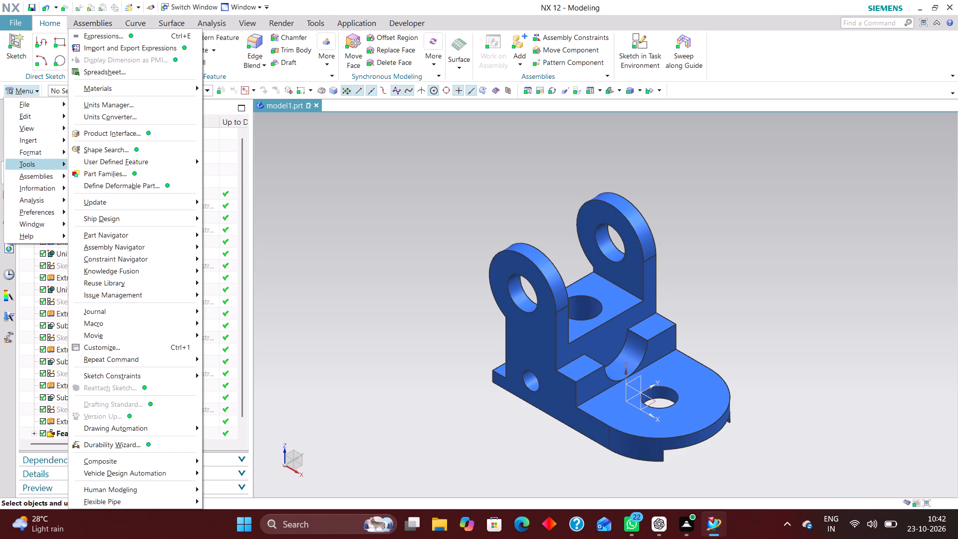
left_click(44, 104)
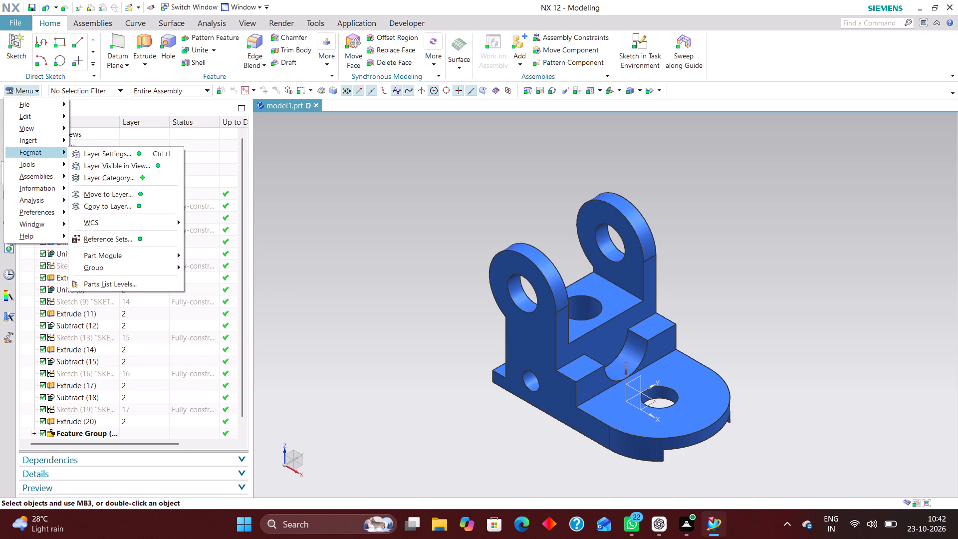
left_click(119, 234)
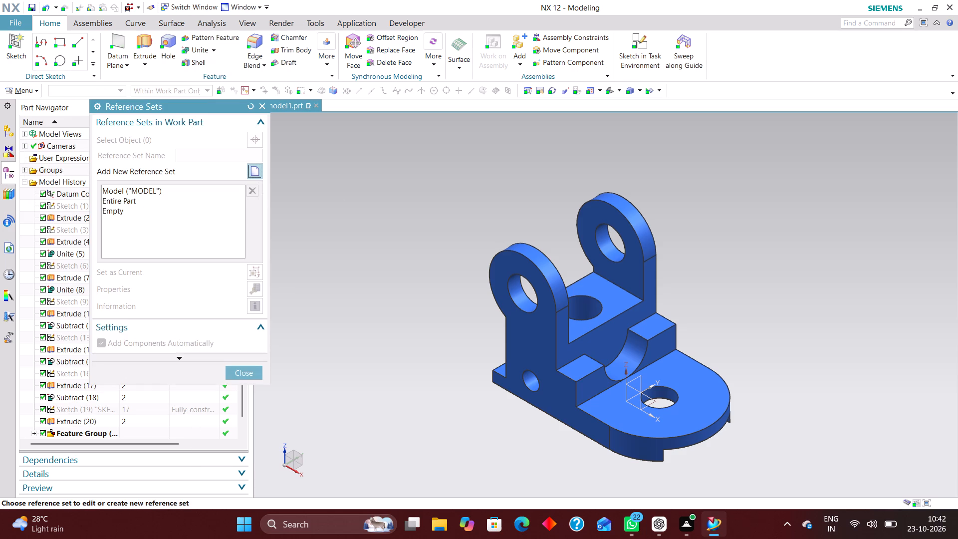
left_click(257, 171)
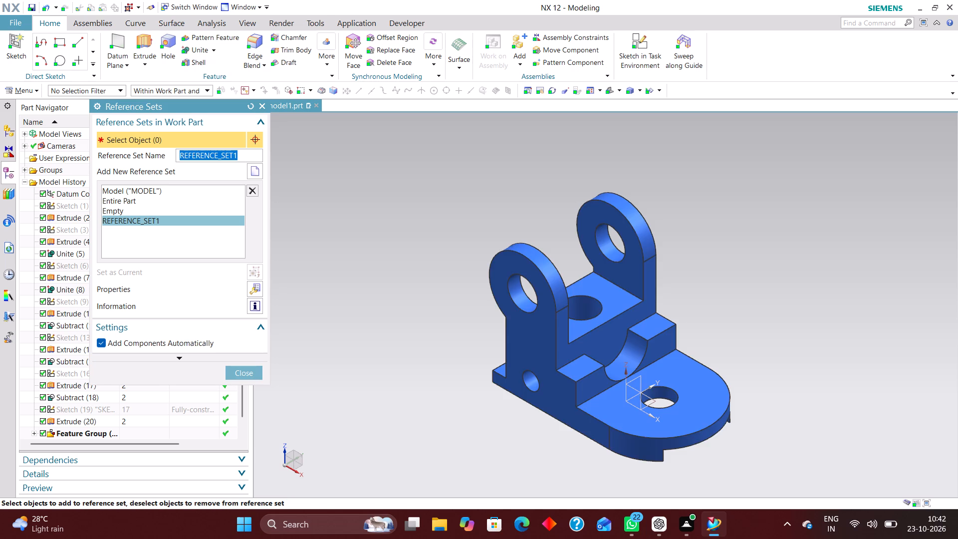
left_click(559, 328)
left_click(248, 369)
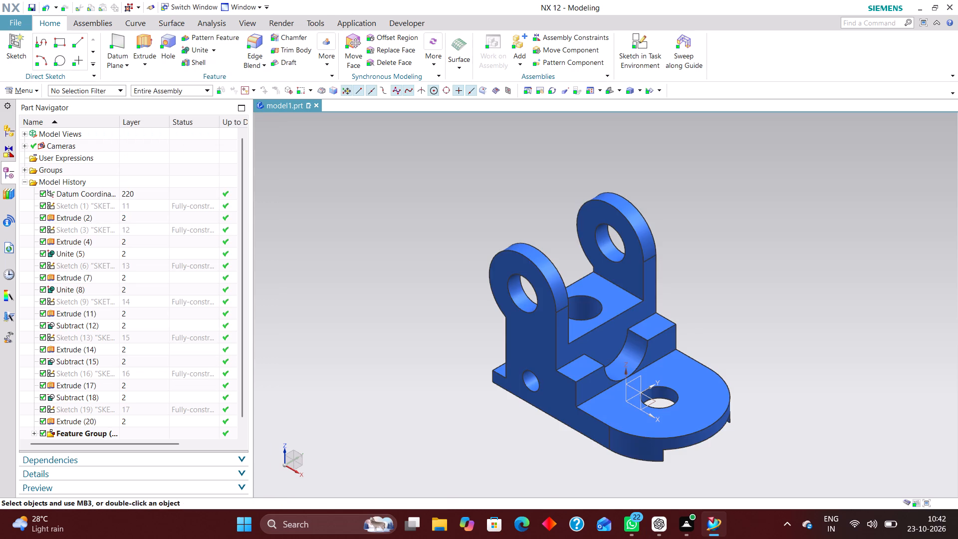
Add the bracket's solid body to the part's product interface with the object type Automatic.
left_click(33, 92)
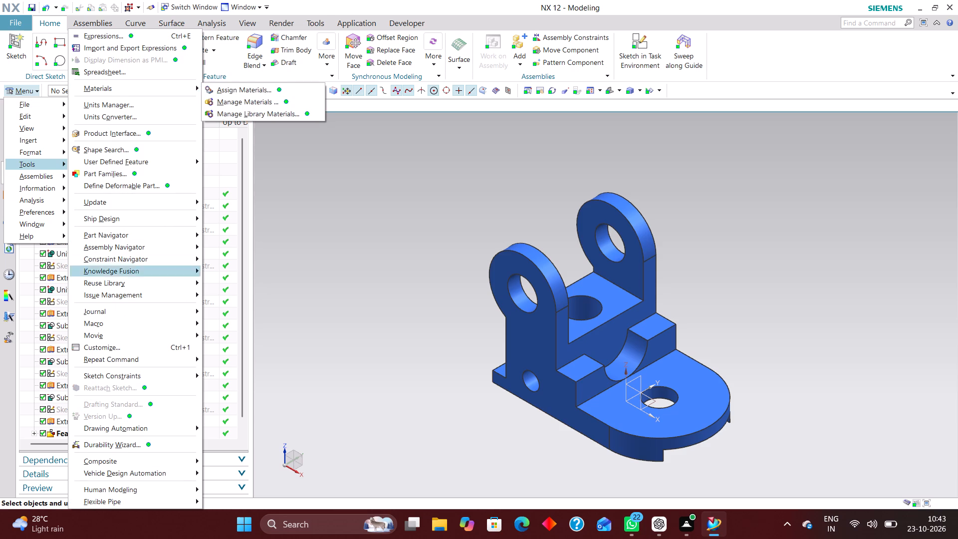
left_click(131, 134)
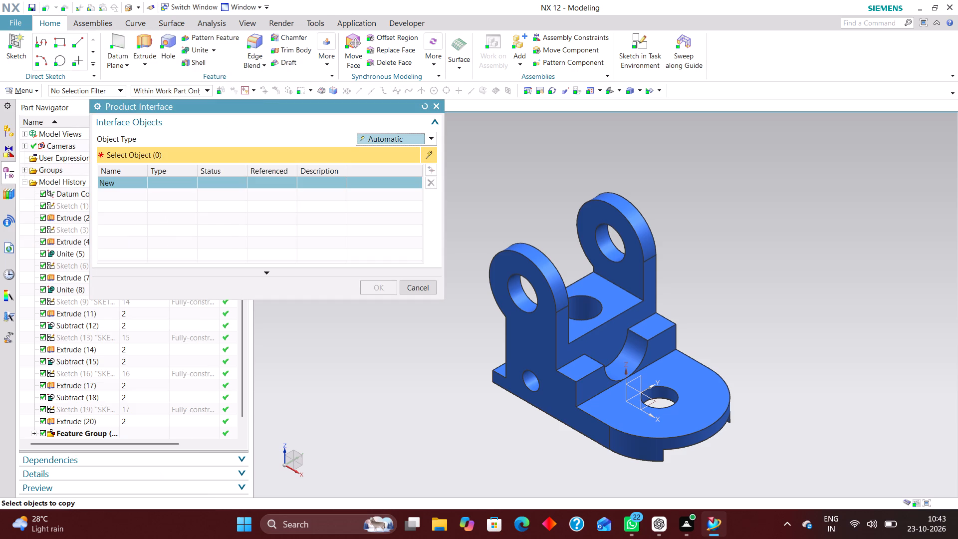
left_click(552, 337)
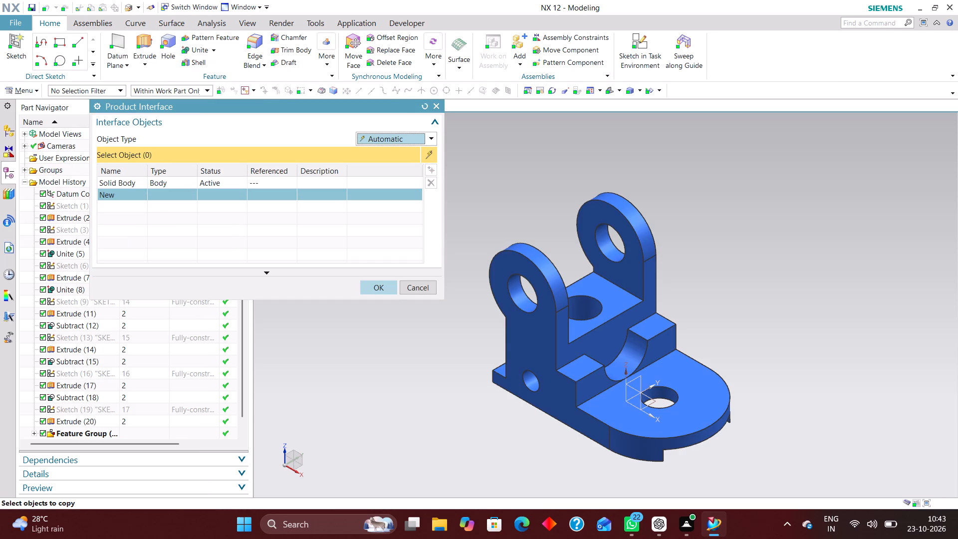
left_click(373, 284)
Inspect the bracket from all sides, including the underside recess and holes, and return to the isometric view.
scroll(334, 267, "down", 4)
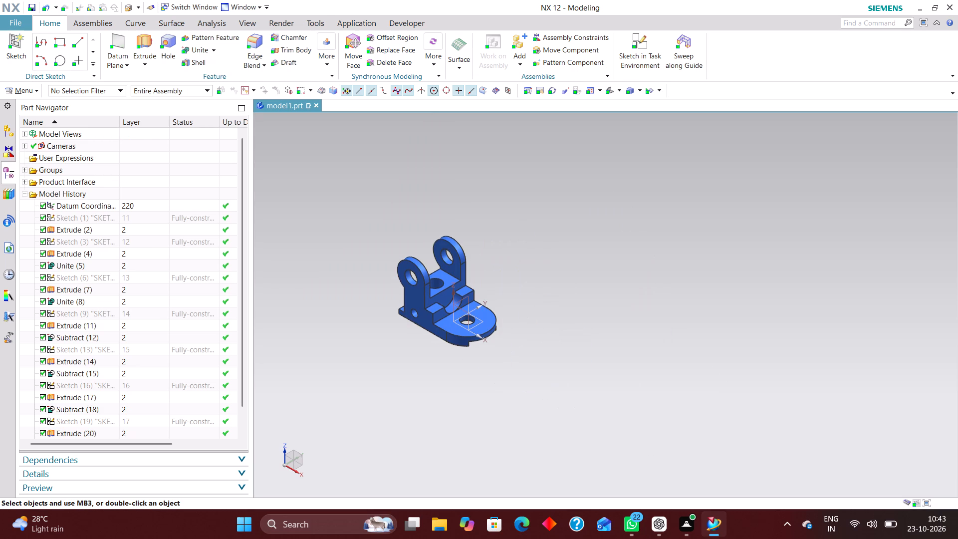
scroll(486, 352, "down", 1)
scroll(436, 298, "up", 6)
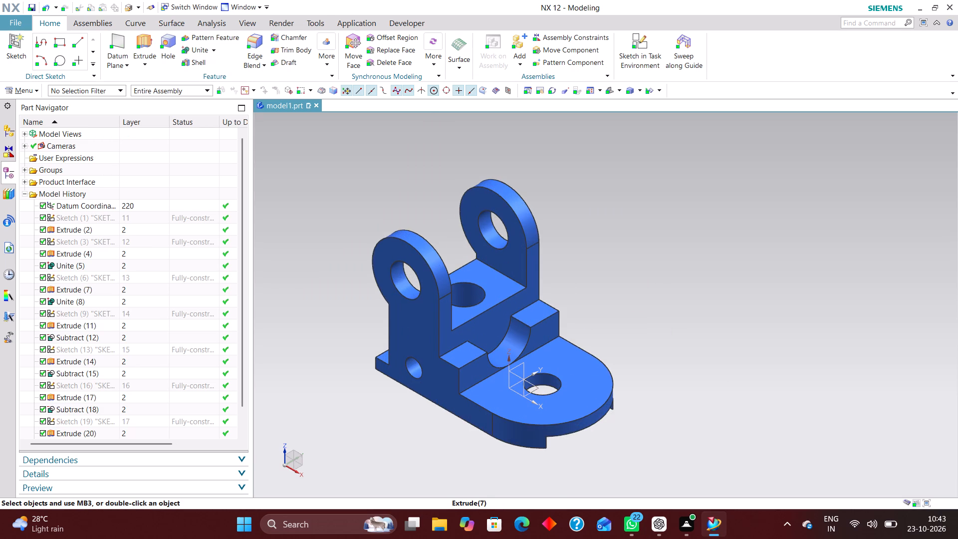
middle_click_drag(620, 440, 613, 372)
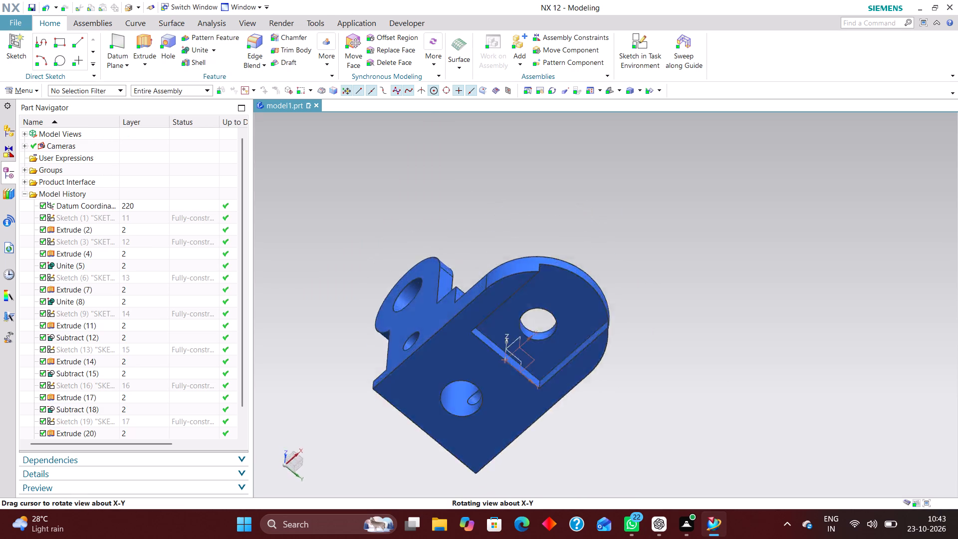
middle_click_drag(613, 372, 524, 442)
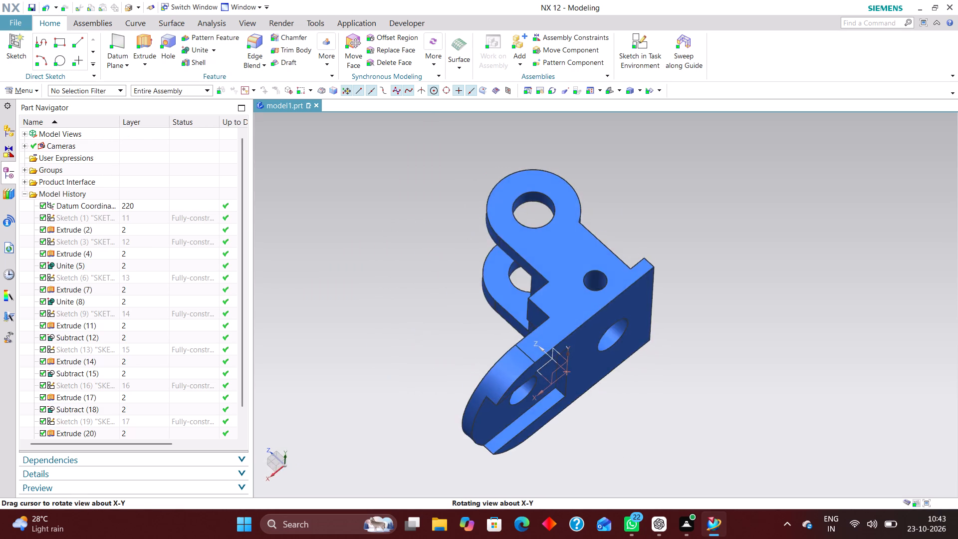
middle_click_drag(524, 442, 488, 461)
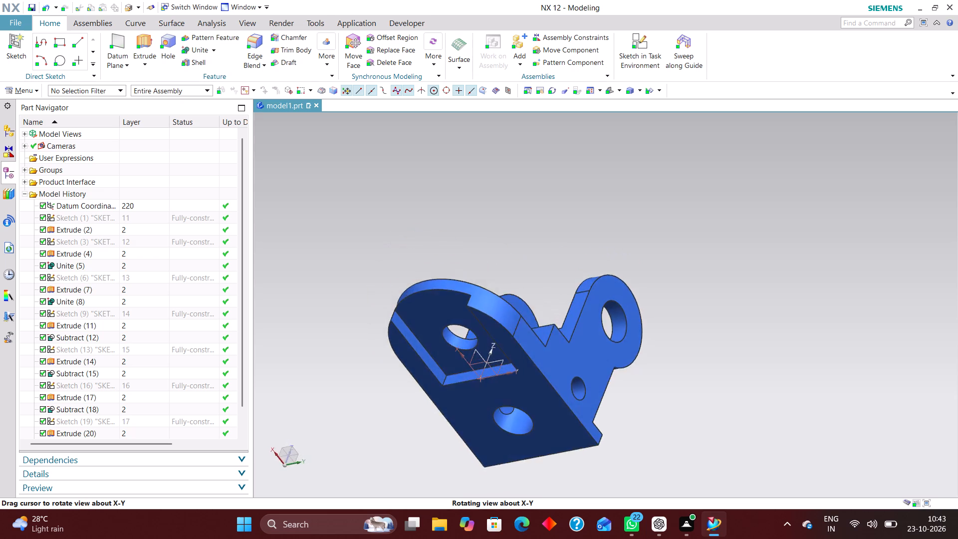
middle_click_drag(488, 461, 563, 488)
middle_click(585, 440)
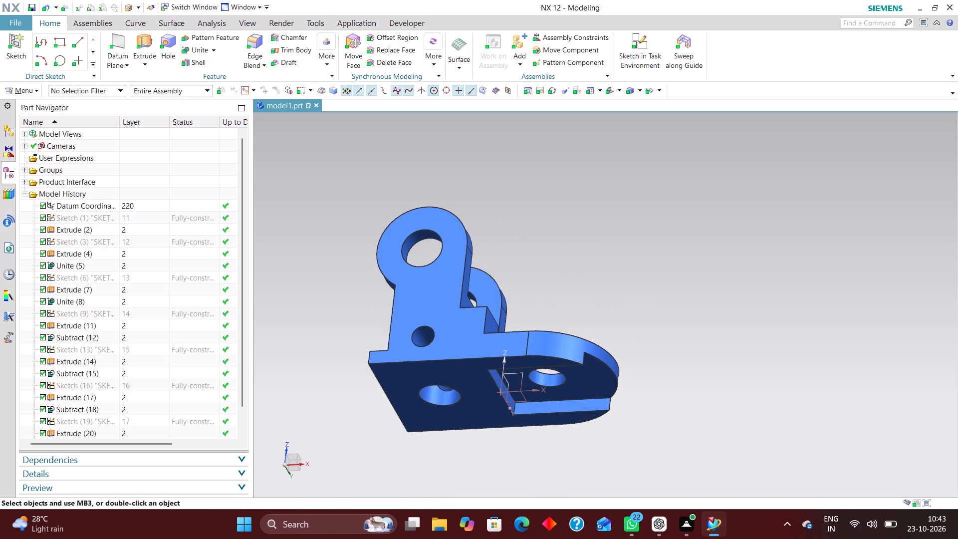
scroll(661, 441, "down", 2)
middle_click_drag(678, 422, 685, 403)
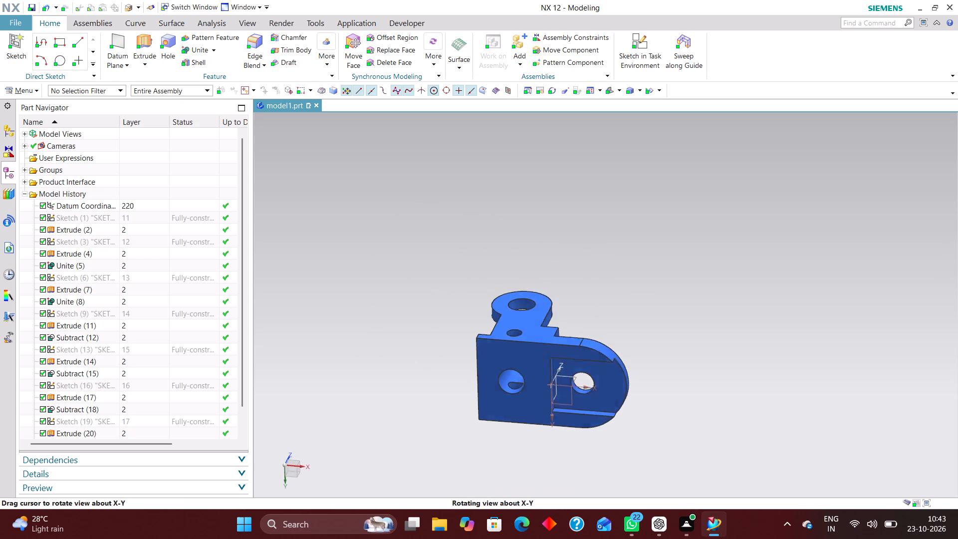
middle_click_drag(685, 403, 693, 401)
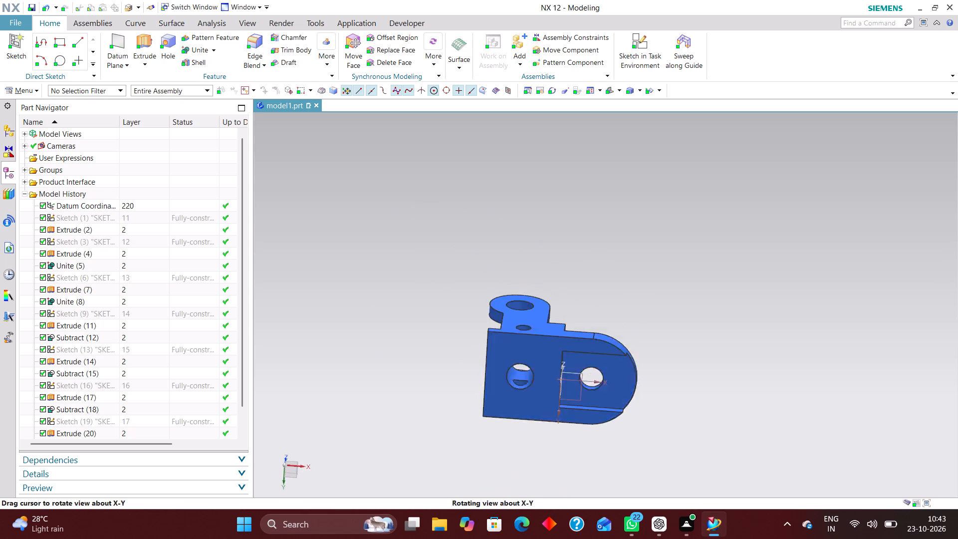
middle_click_drag(693, 401, 667, 431)
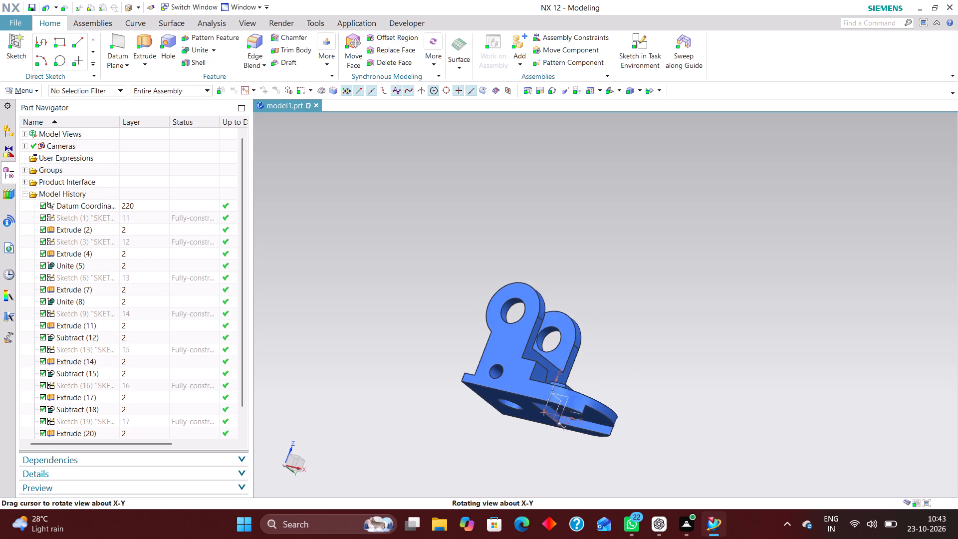
middle_click_drag(667, 431, 667, 432)
key("End")
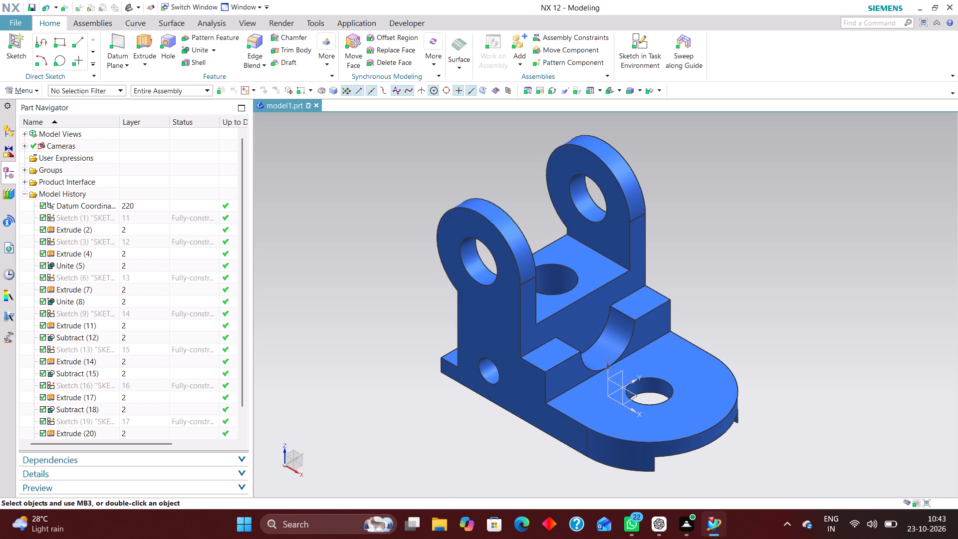
Open the sketch of the rectangular recess under the base with rollback, review its dimensions, and finish the sketch.
scroll(467, 415, "down", 2)
middle_click_drag(486, 471, 498, 416)
scroll(500, 416, "up", 1)
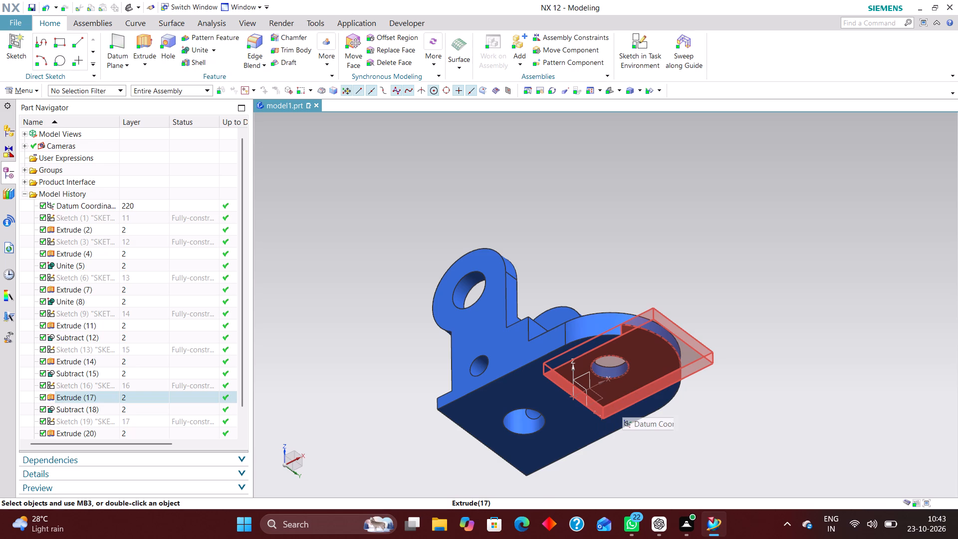
left_click(105, 383)
right_click(102, 382)
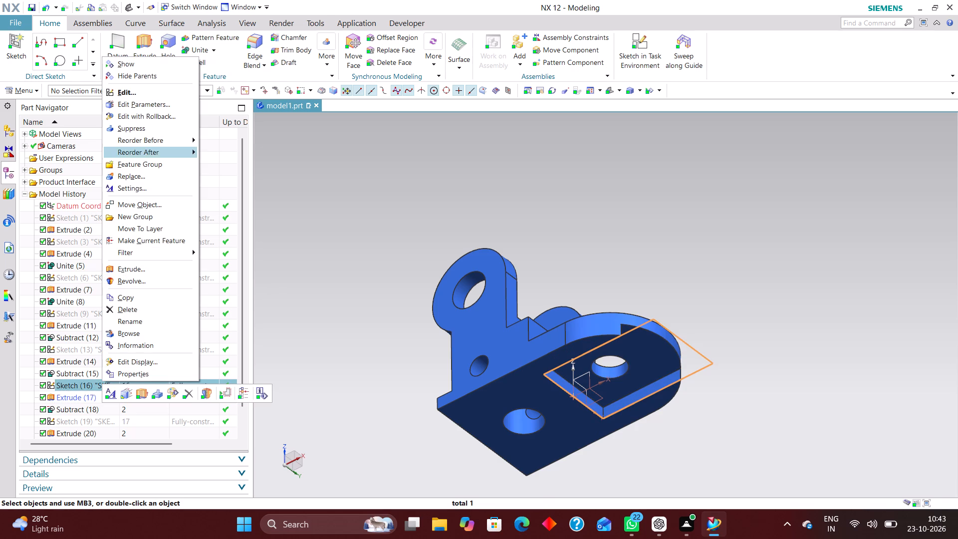
left_click(171, 118)
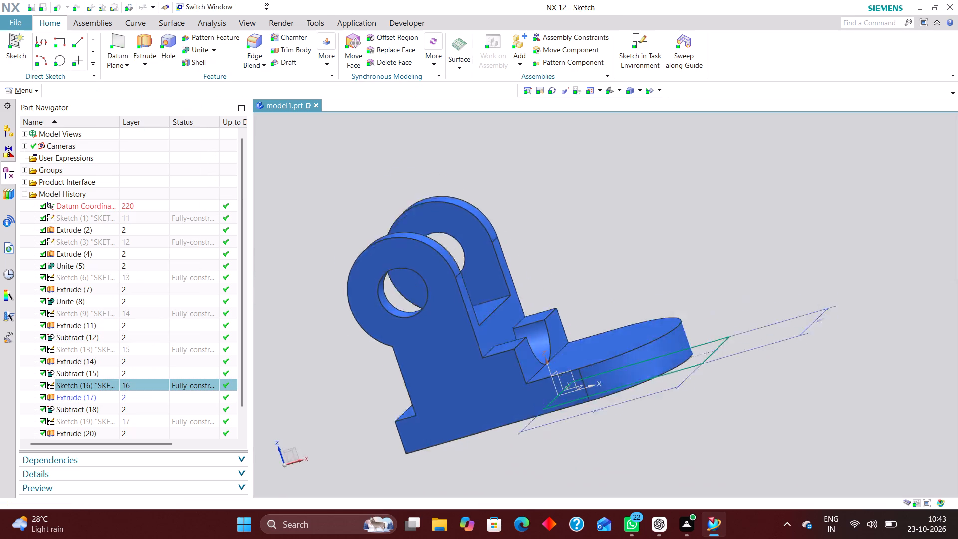
scroll(528, 364, "down", 3)
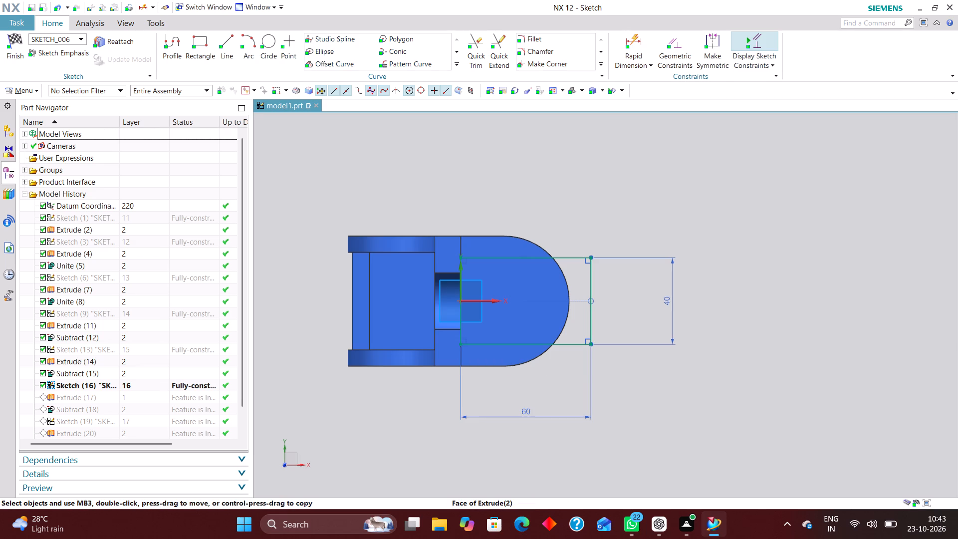
left_click(12, 38)
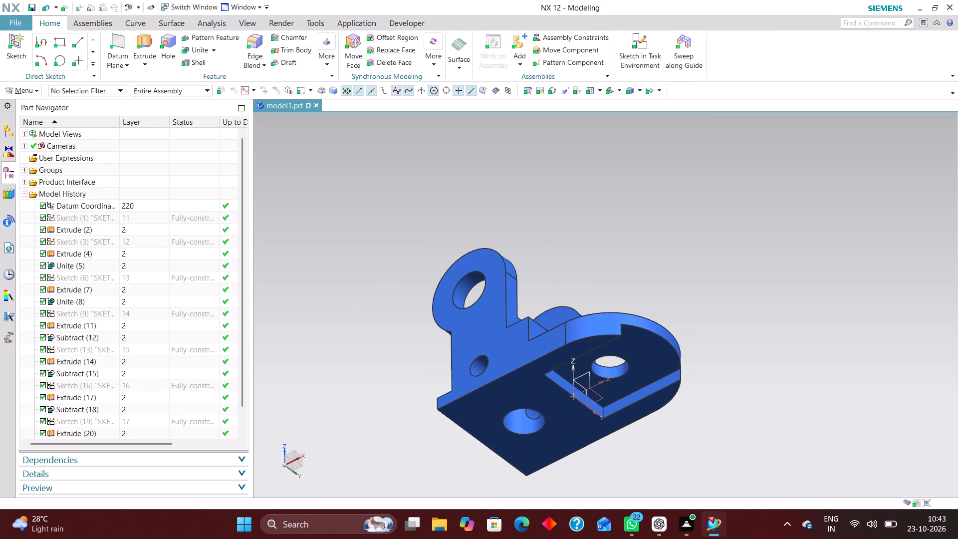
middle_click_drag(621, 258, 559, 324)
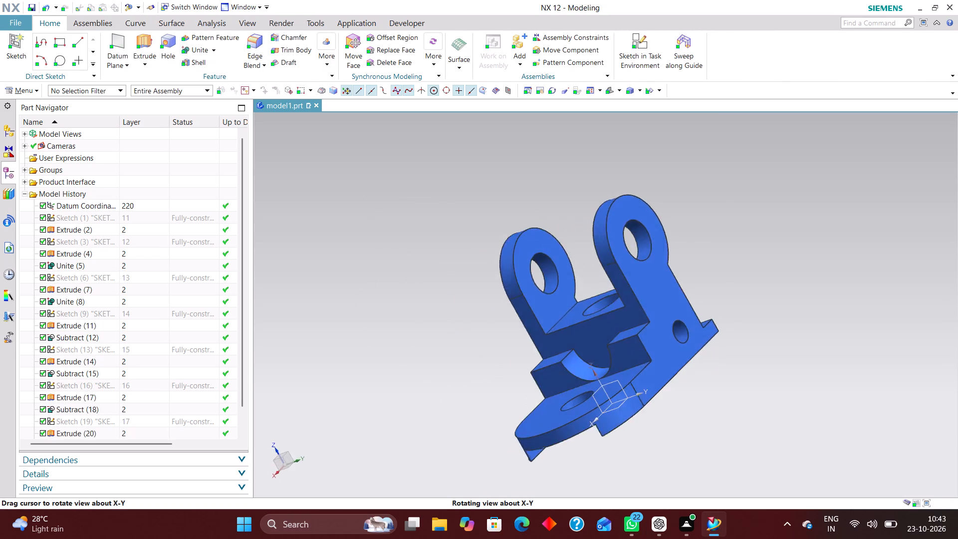
Inspect the finished bracket from several sides, including the underside, and return to the isometric view.
middle_click_drag(559, 324, 567, 270)
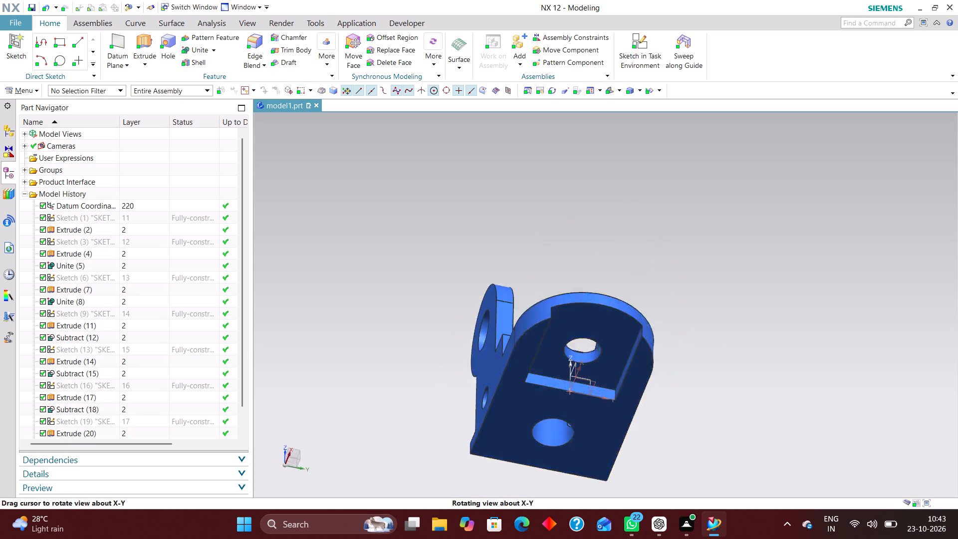
middle_click_drag(567, 270, 615, 348)
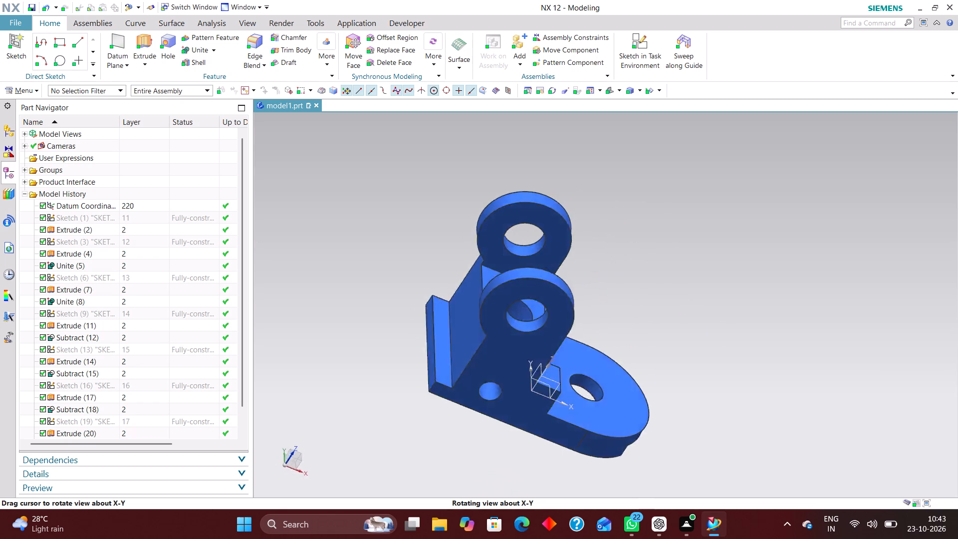
middle_click_drag(615, 348, 588, 322)
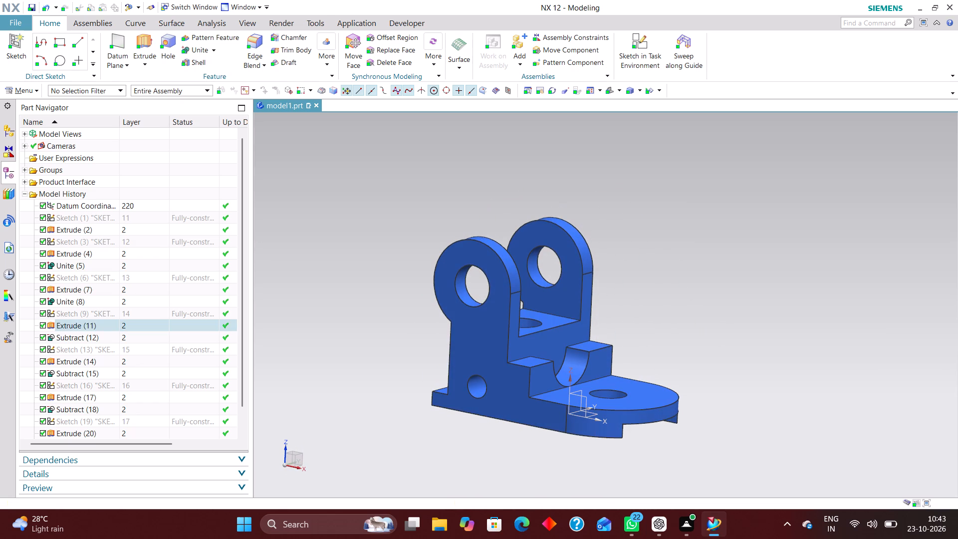
key("End")
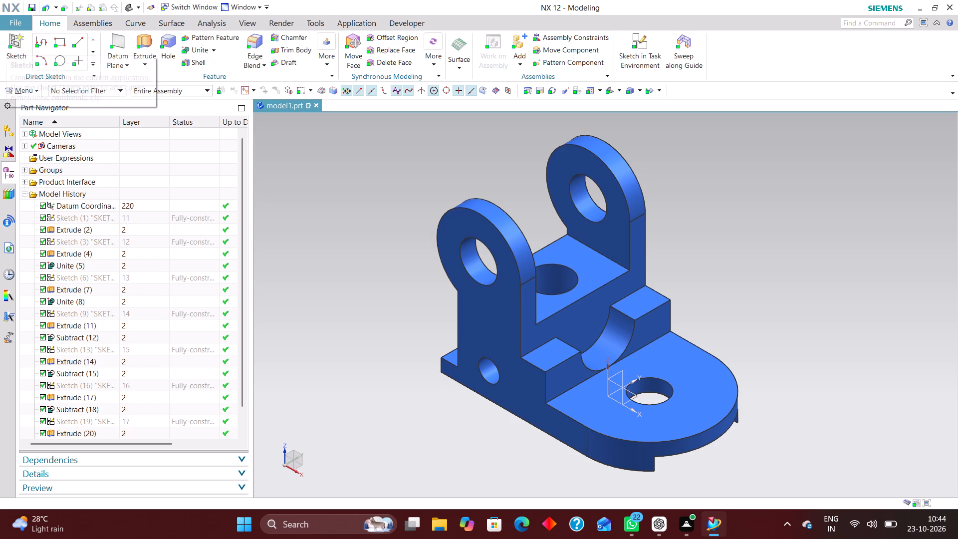
Create a new A2 - Size drawing file model1_dwg1.prt referencing the bracket part, leaving the title block cells unfilled.
left_click(16, 19)
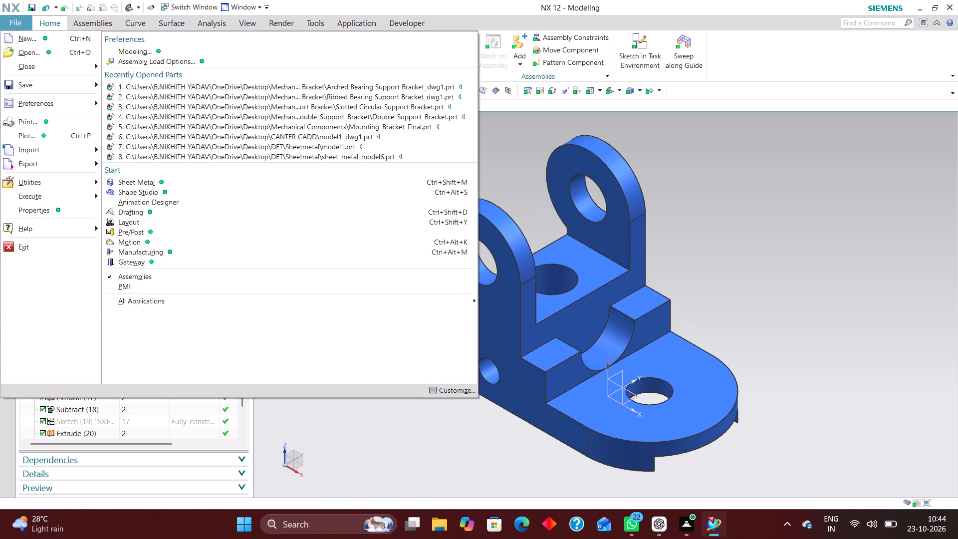
left_click(56, 38)
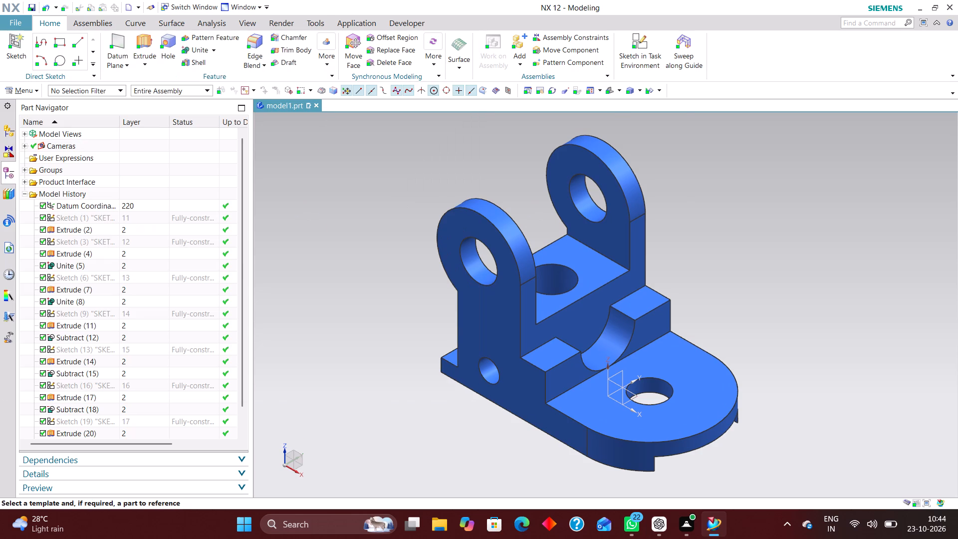
left_click(392, 129)
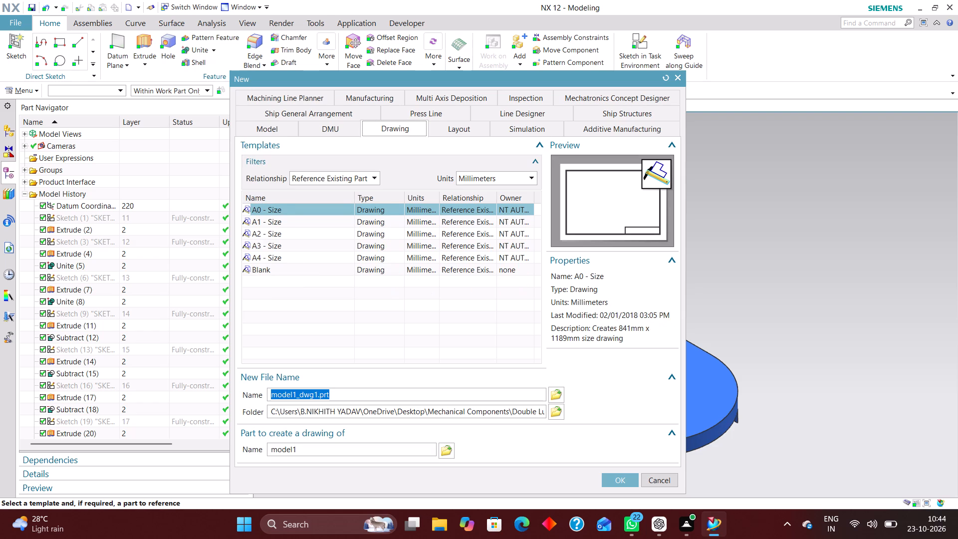
left_click(307, 233)
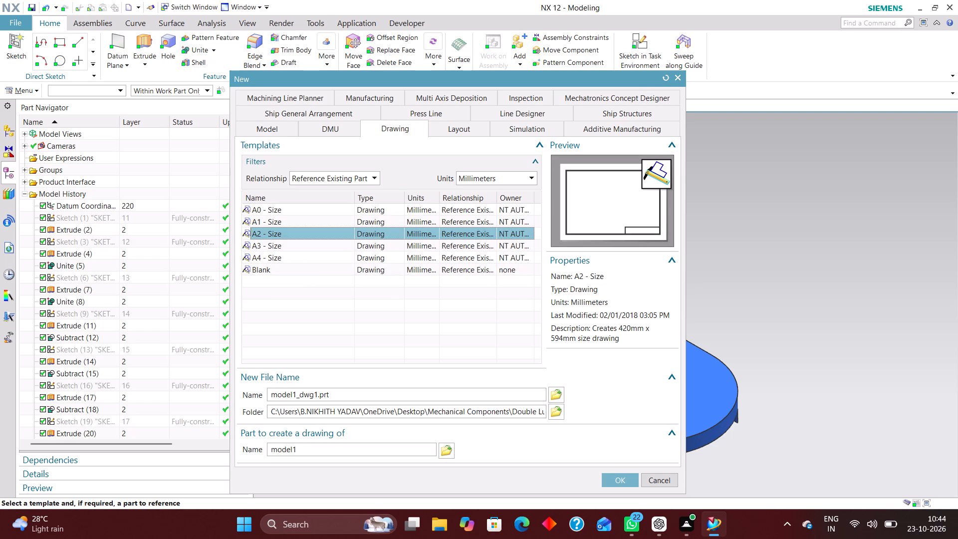
left_click(627, 478)
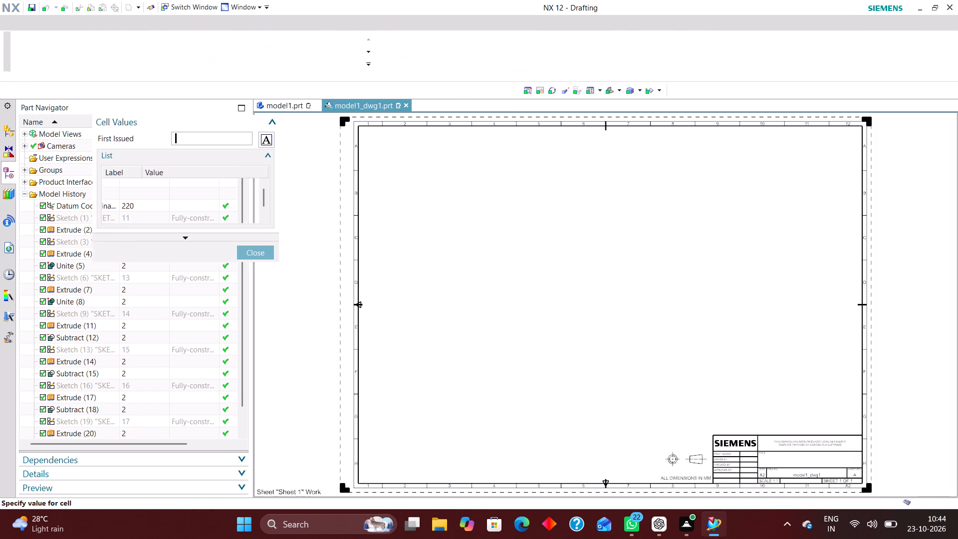
left_click(257, 252)
left_click(348, 333)
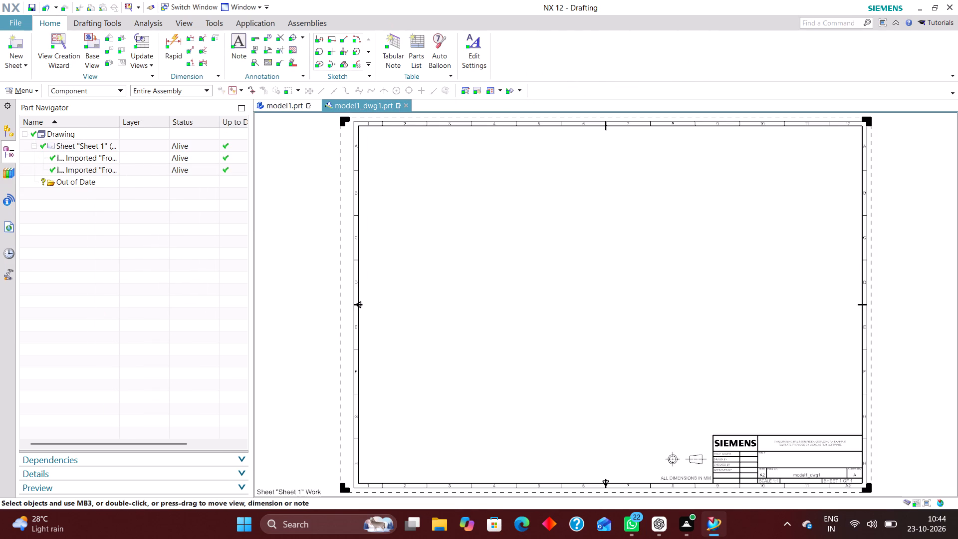
In the drawing's layer settings, make all layers selectable and set the work layer to 2.
key("ctrl+l")
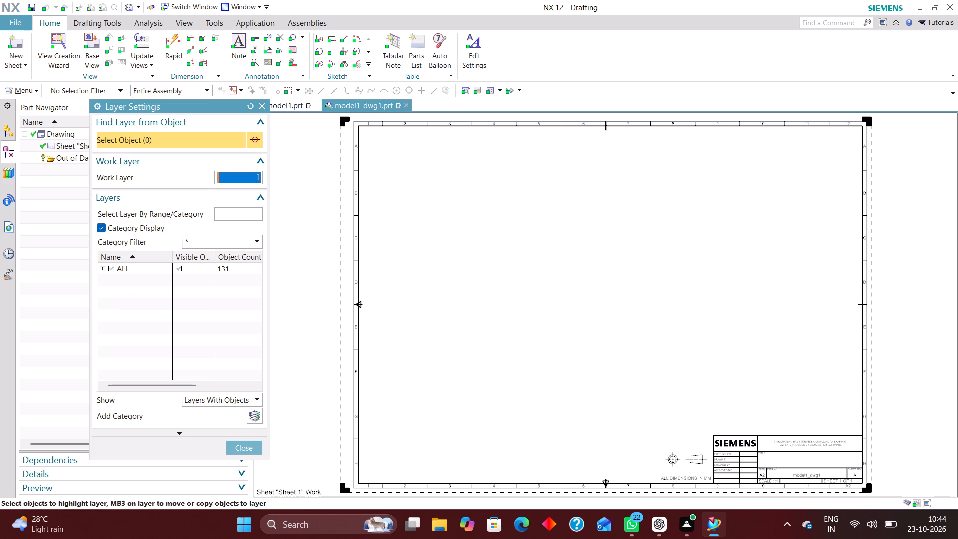
left_click(114, 269)
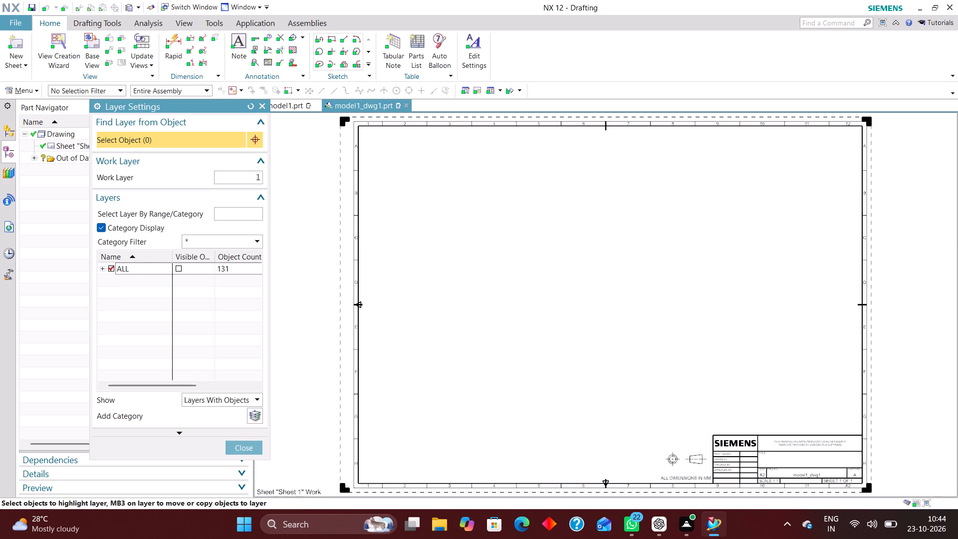
left_click_drag(249, 179, 318, 181)
key("2")
key("Return")
left_click(252, 445)
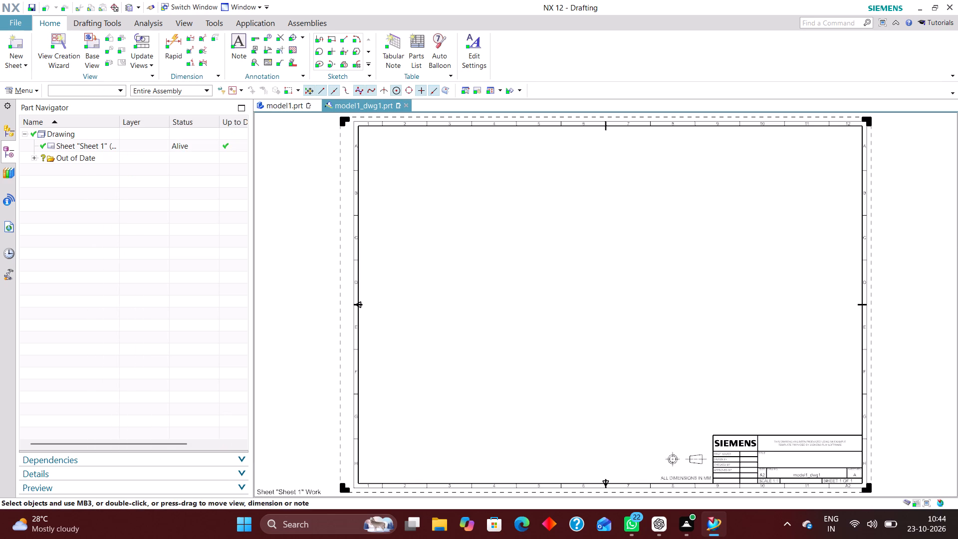
Place an Isometric base view of the bracket at 1:1 scale in the sheet's upper right area, without projected views.
left_click(94, 43)
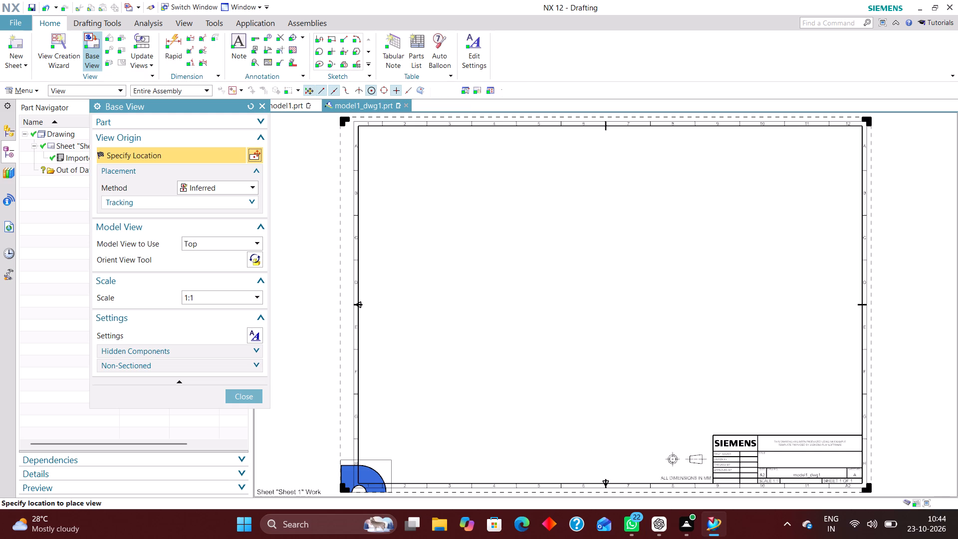
left_click(254, 257)
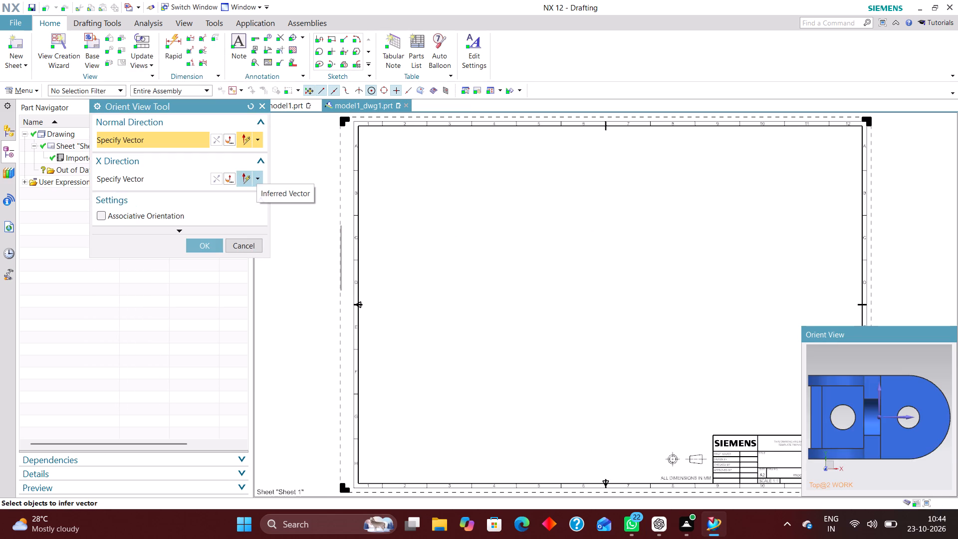
left_click(249, 245)
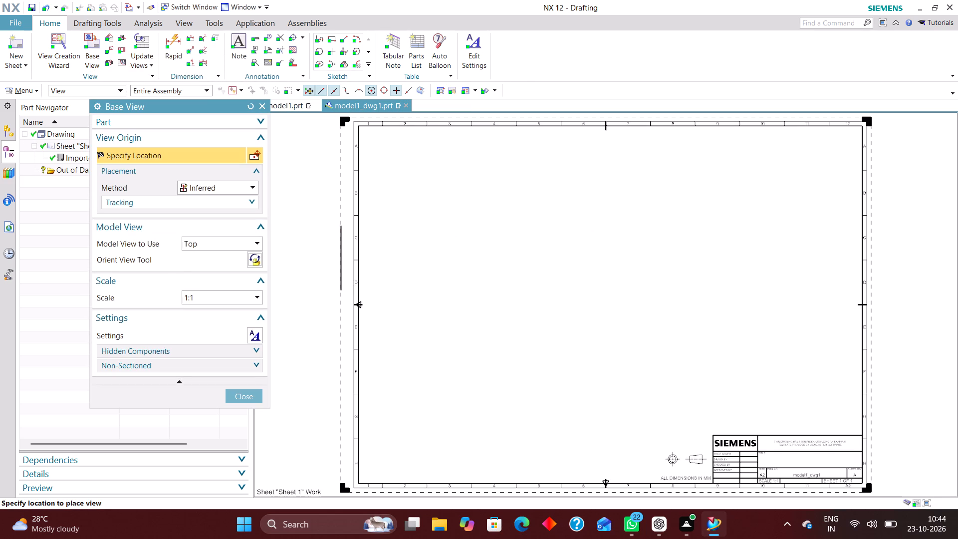
left_click(239, 240)
left_click(210, 322)
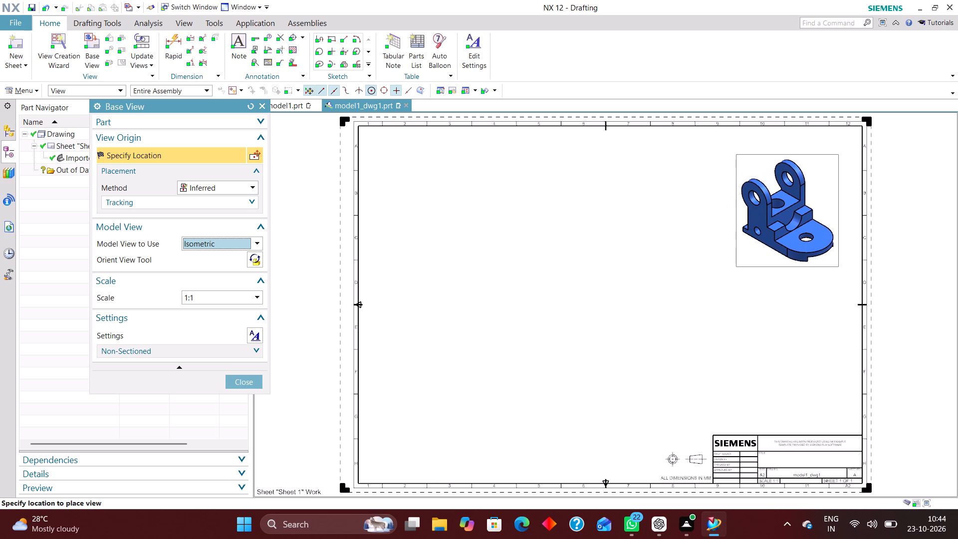
left_click(782, 210)
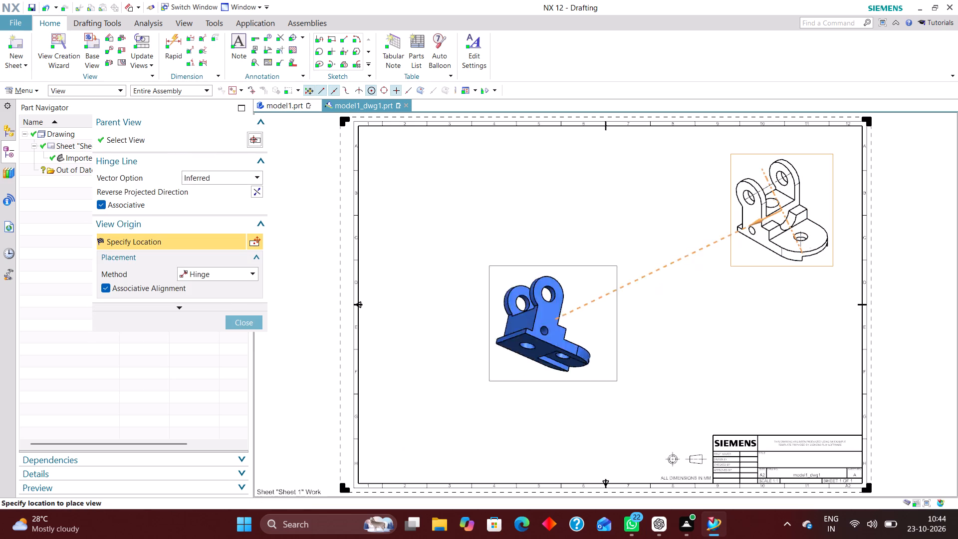
left_click(250, 322)
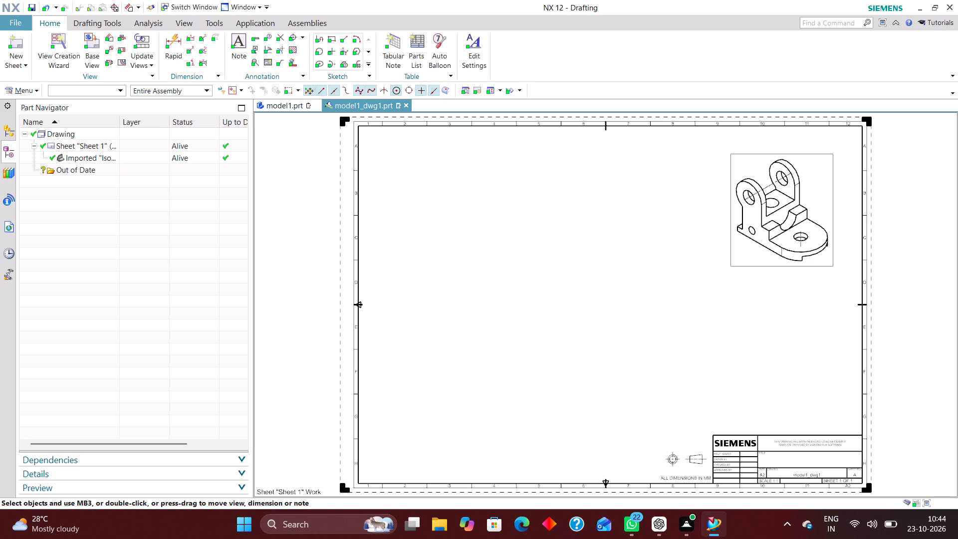
Place a Front base view at 1:1 scale level with the isometric view, near the middle of the sheet, without projected views.
left_click(94, 49)
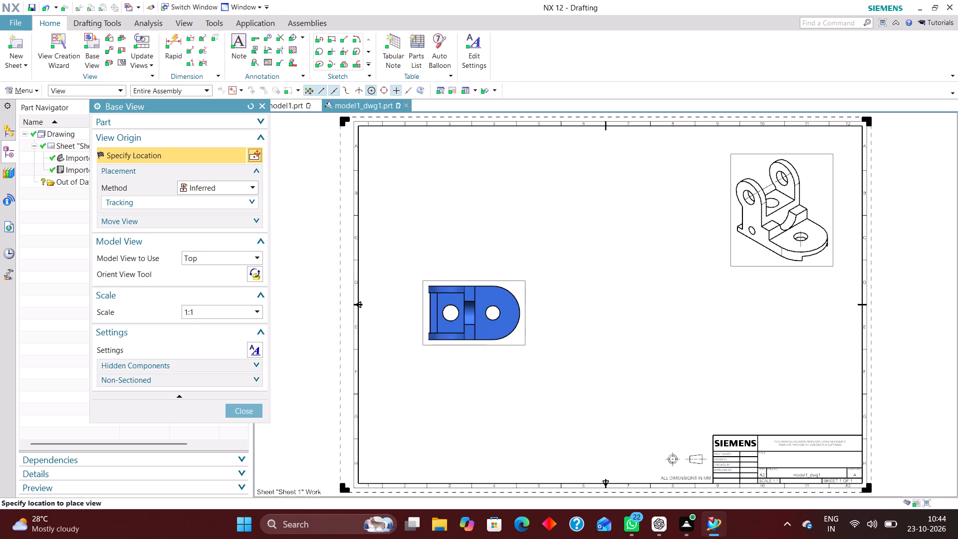
left_click(225, 256)
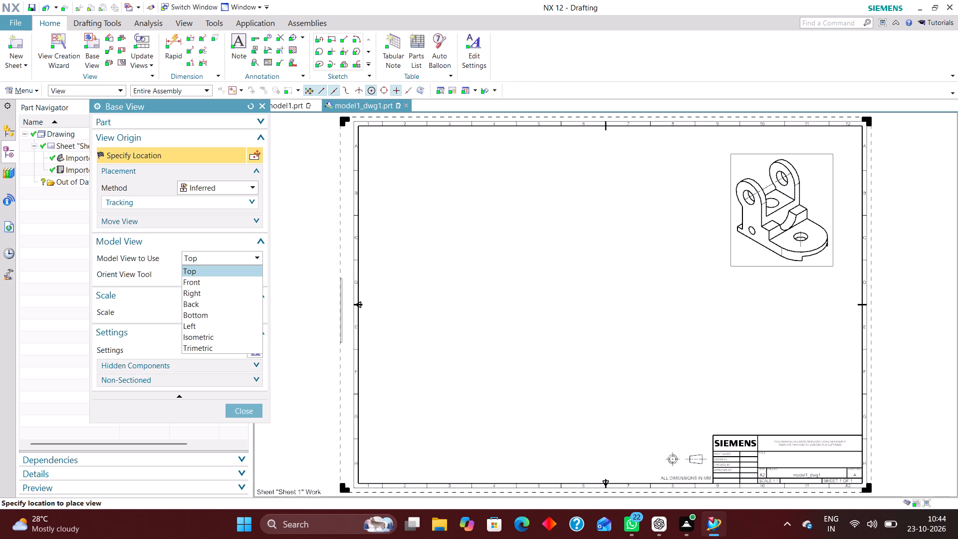
left_click(211, 279)
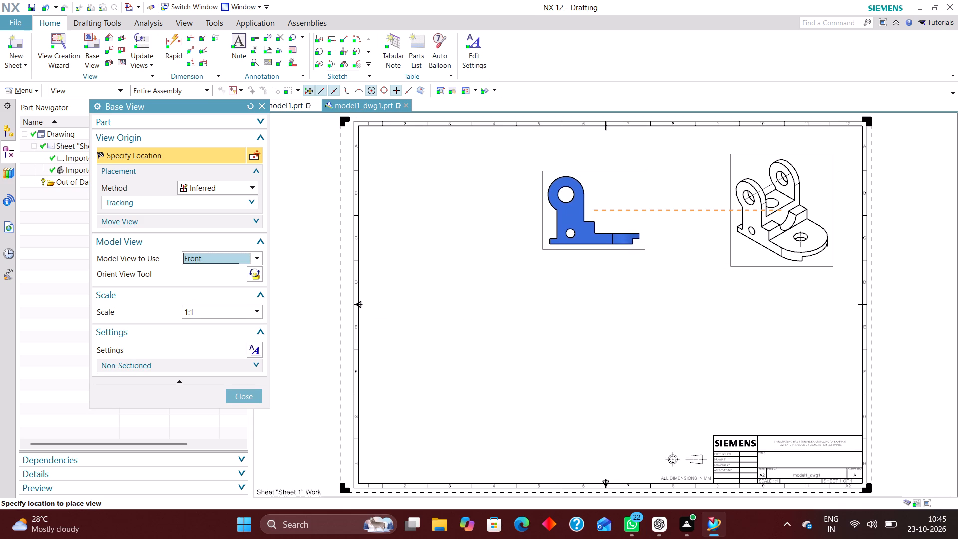
left_click(592, 210)
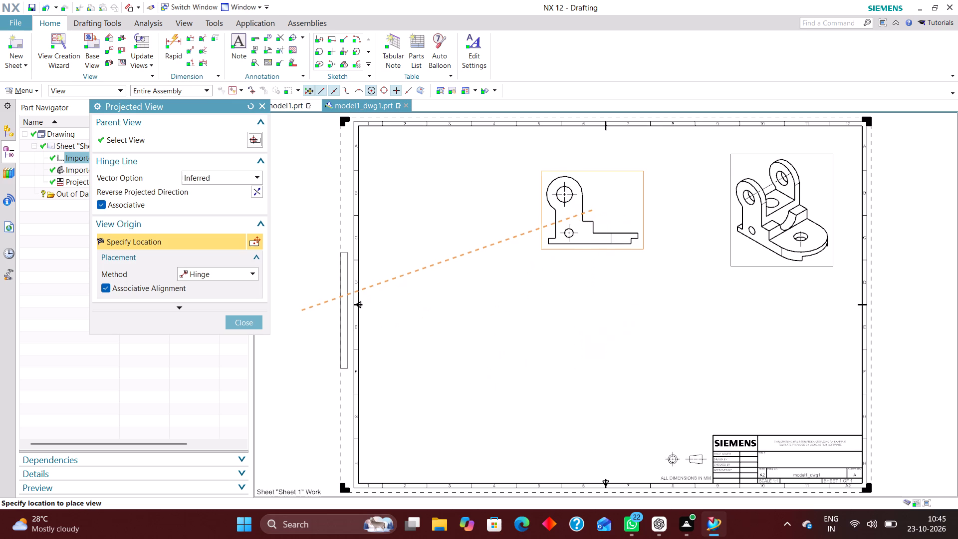
left_click(233, 177)
left_click(245, 176)
left_click(252, 322)
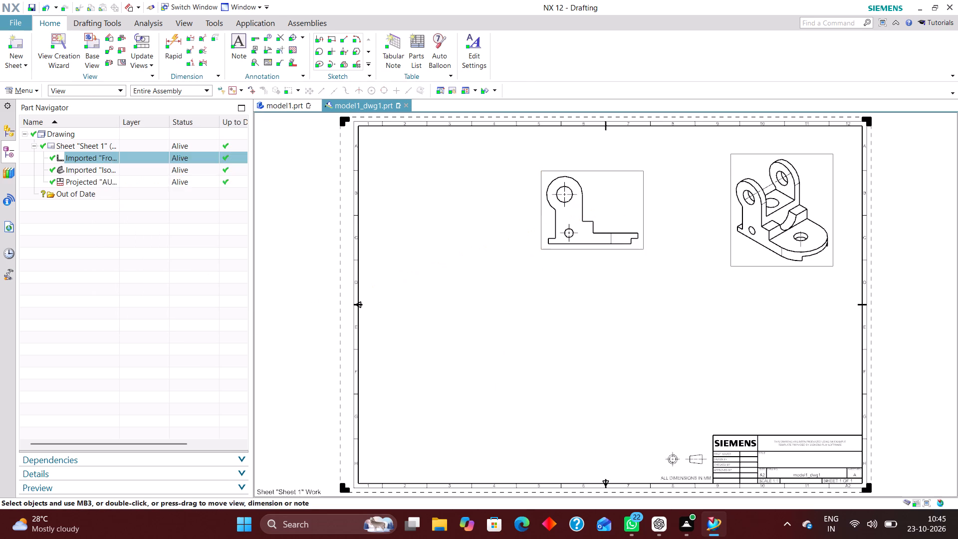
Place a 1:1 base view reoriented to face the bracket's rounded end, level with the front view near the sheet's left side.
left_click(97, 45)
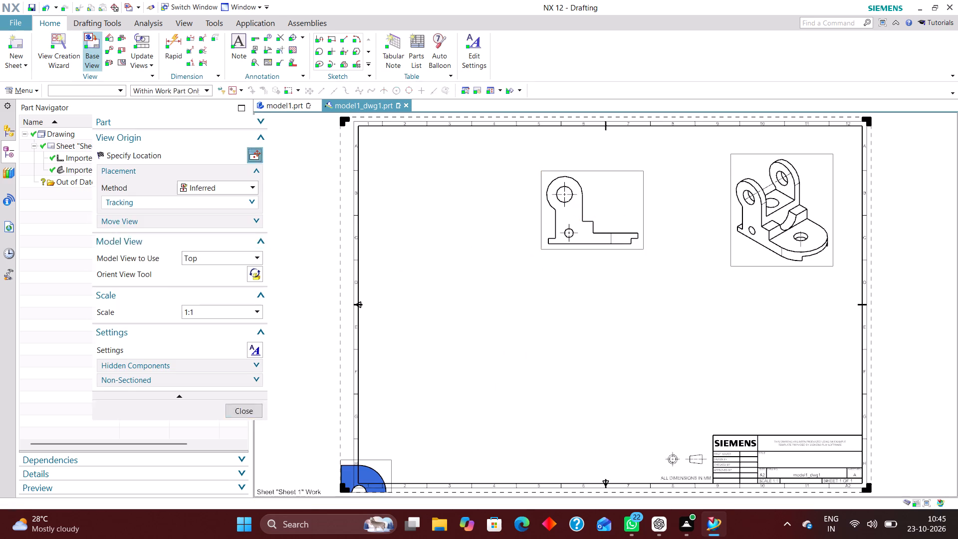
left_click(224, 259)
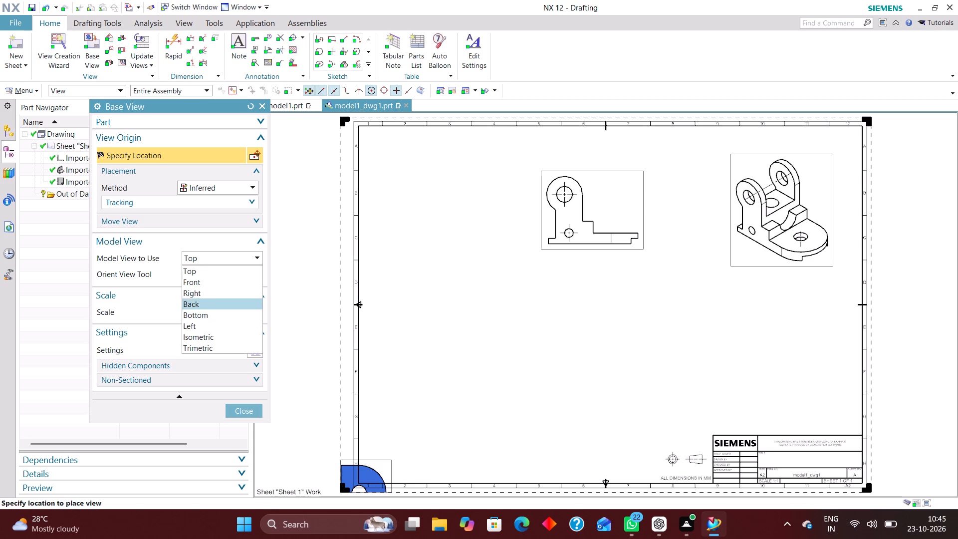
left_click(214, 336)
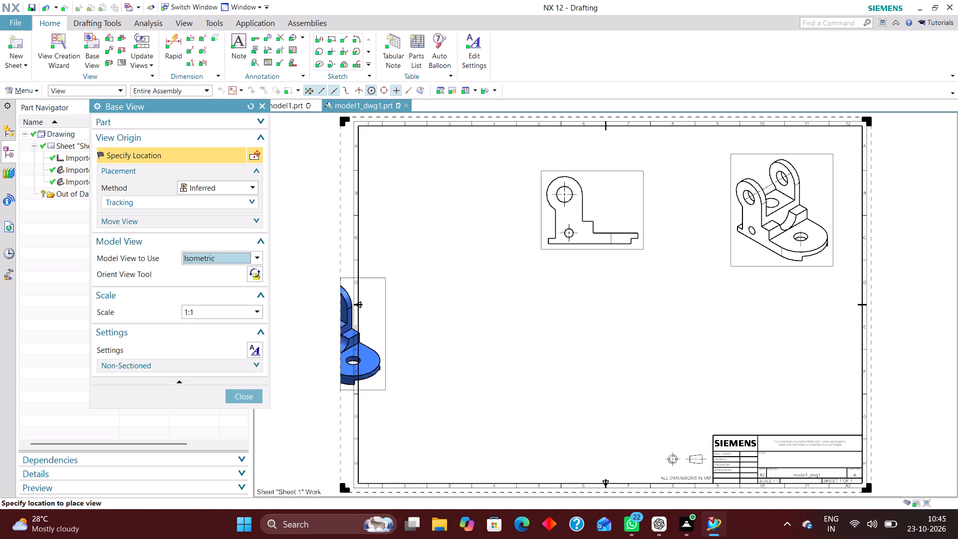
left_click(256, 274)
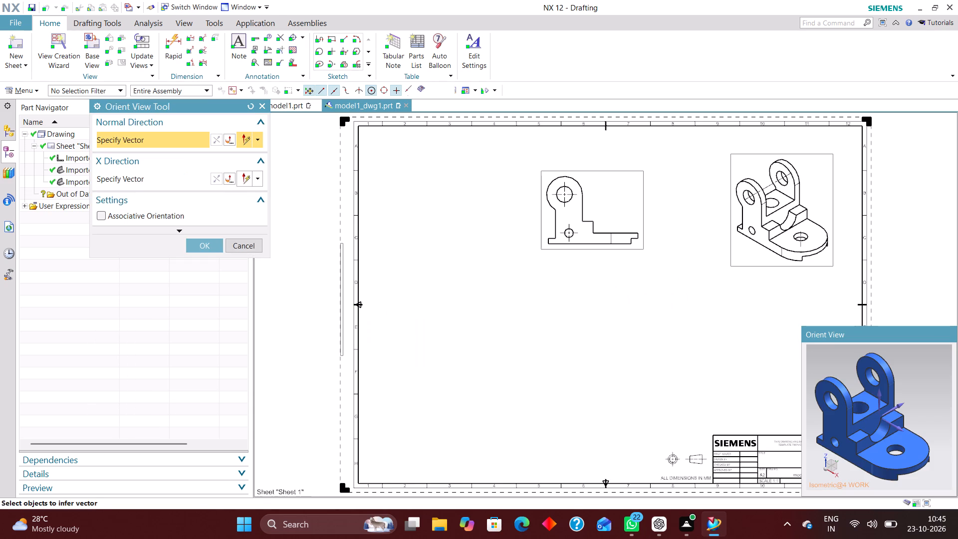
middle_click_drag(928, 394, 895, 389)
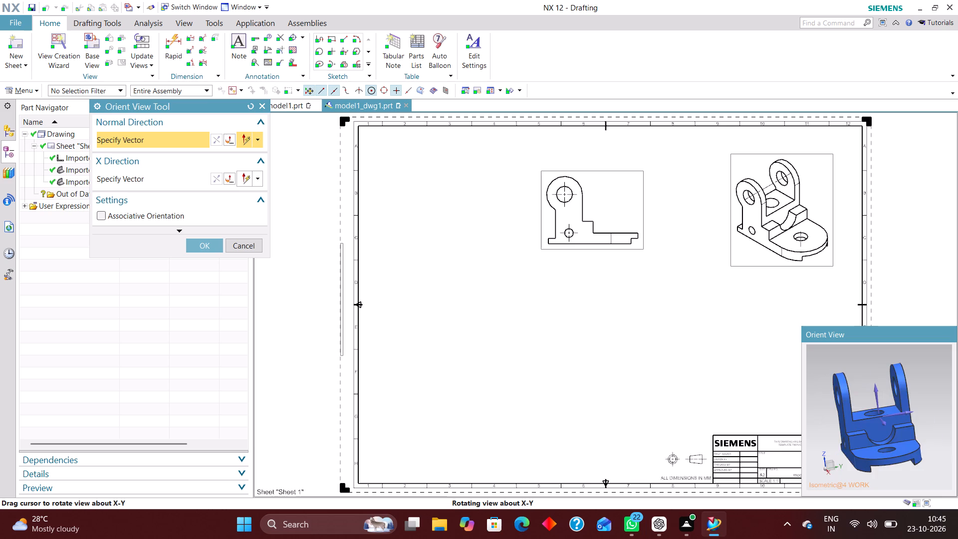
middle_click_drag(895, 389, 890, 388)
right_click_drag(936, 379, 900, 378)
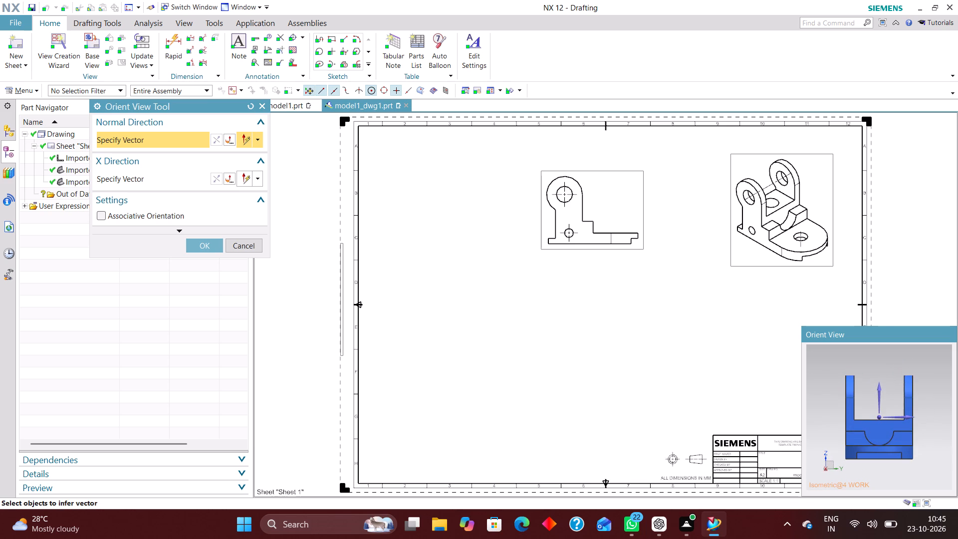
left_click(196, 248)
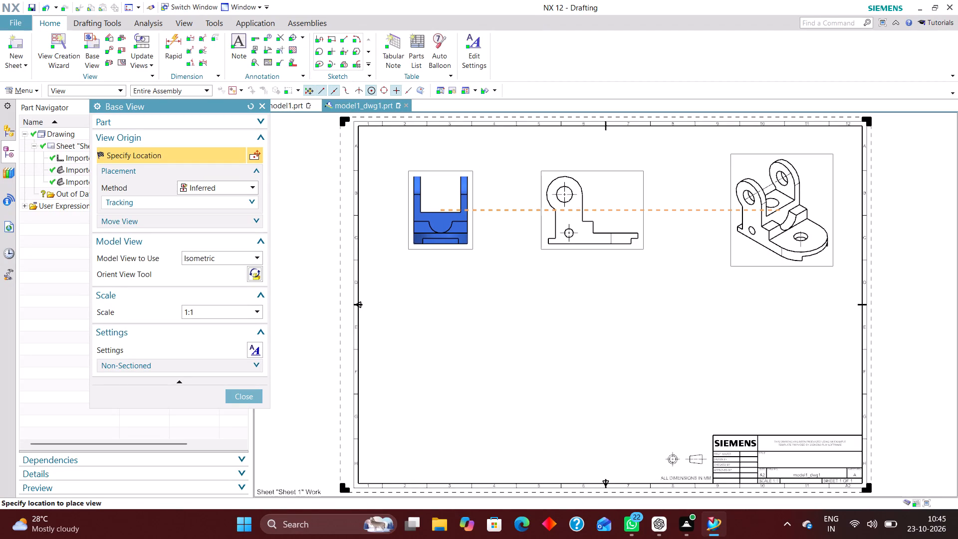
left_click(440, 214)
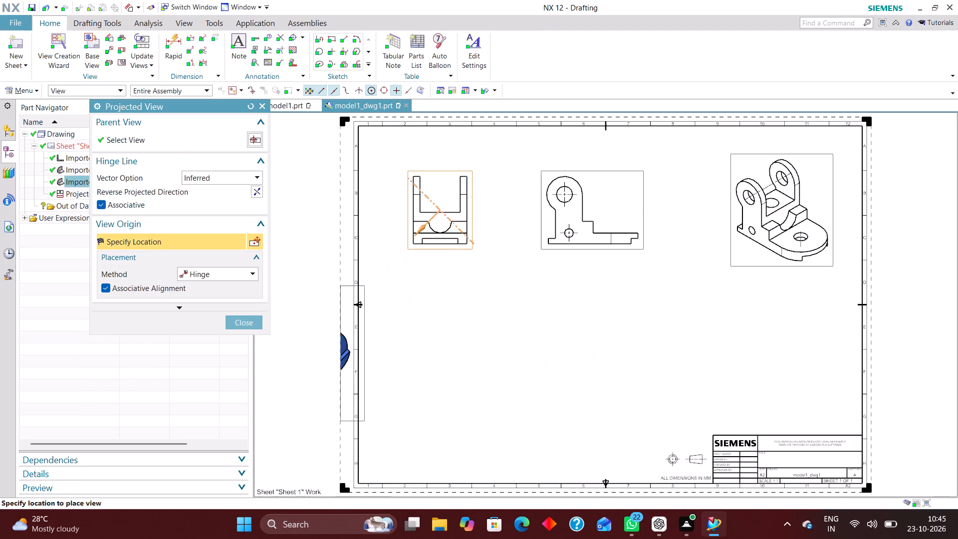
left_click(239, 321)
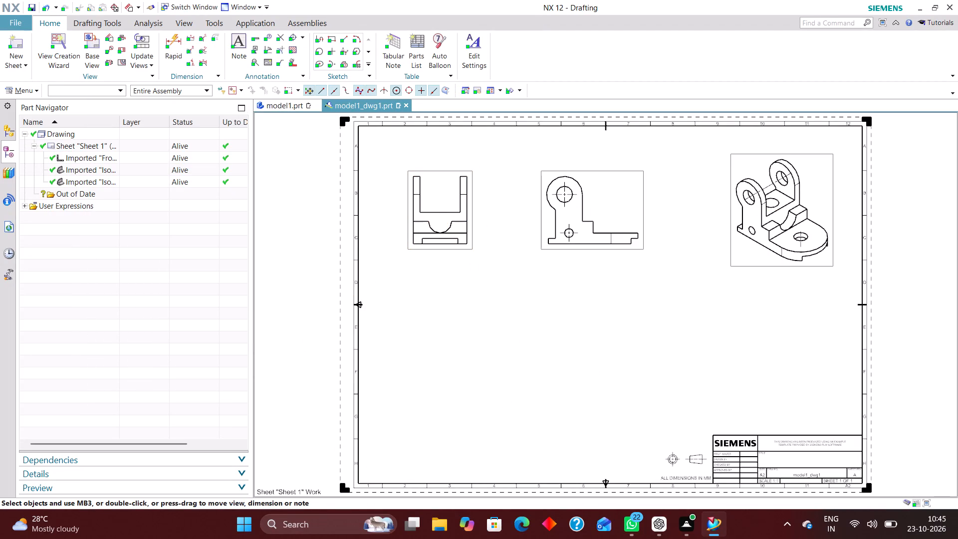
Place a Top base view at 1:1 scale below the end and front views, without projected views.
left_click(90, 49)
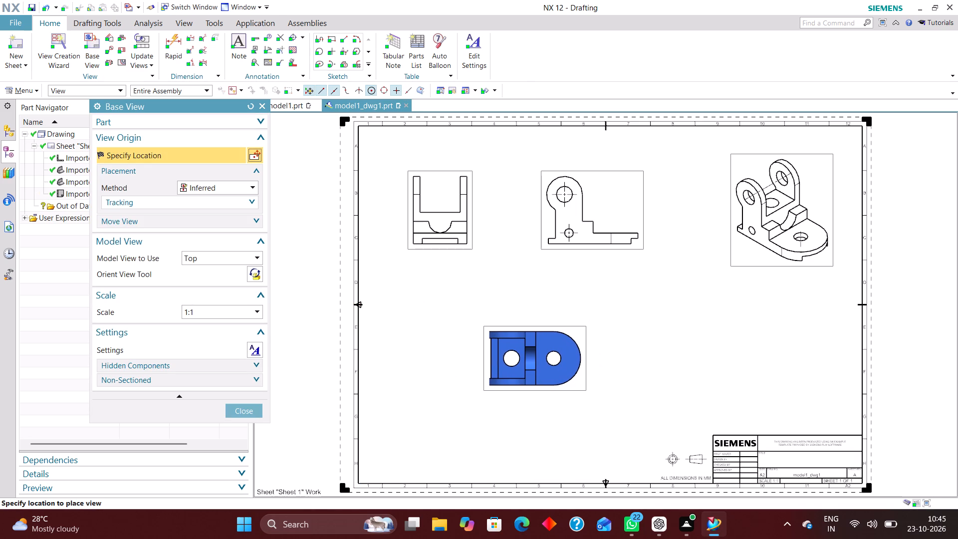
left_click(535, 358)
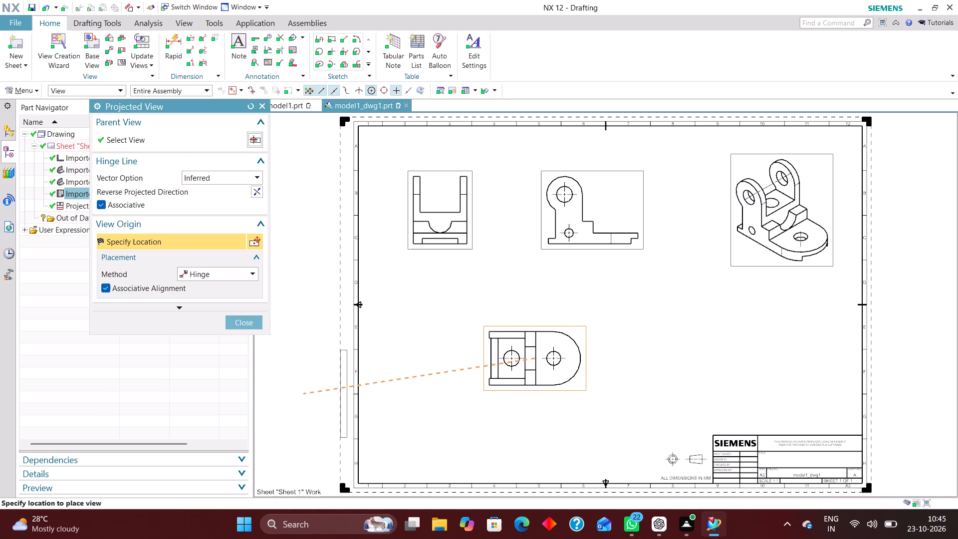
left_click(247, 318)
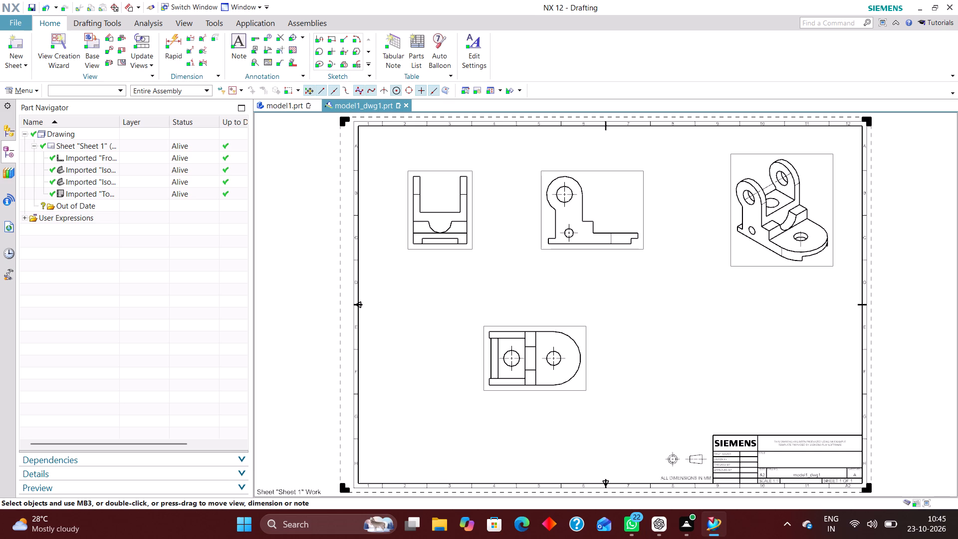
In the drafting preferences, set the dimension and leader arrowhead type to Open Arrow for both sides.
left_click(31, 90)
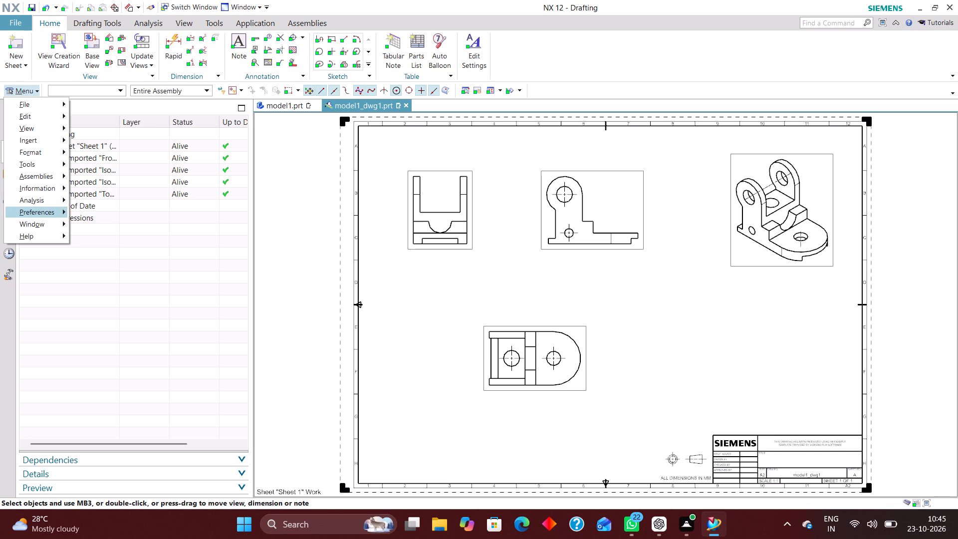
left_click(55, 215)
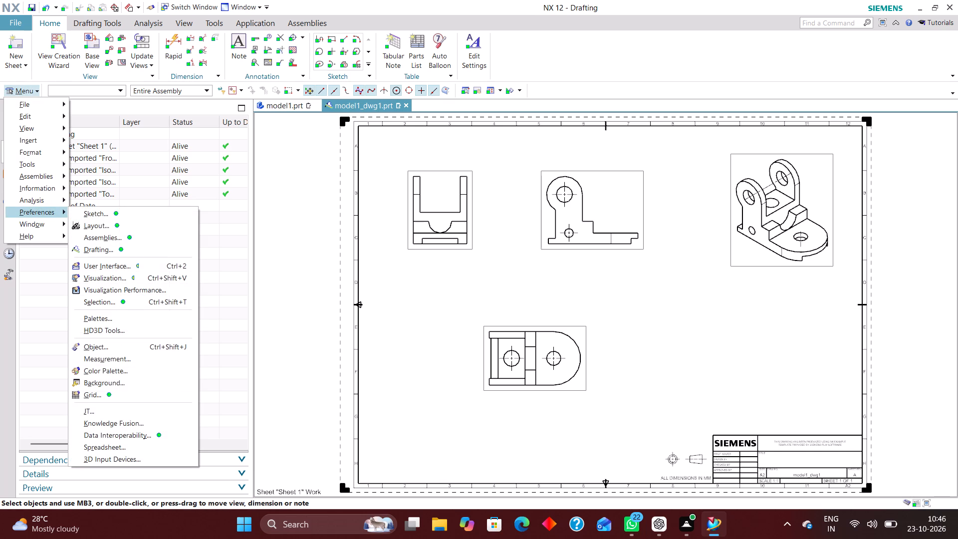
left_click(95, 250)
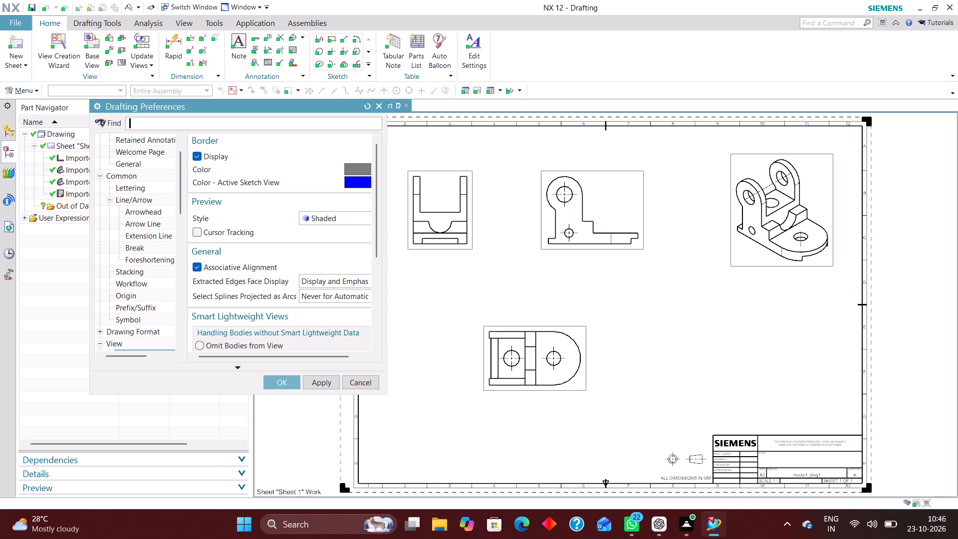
scroll(136, 200, "up", 12)
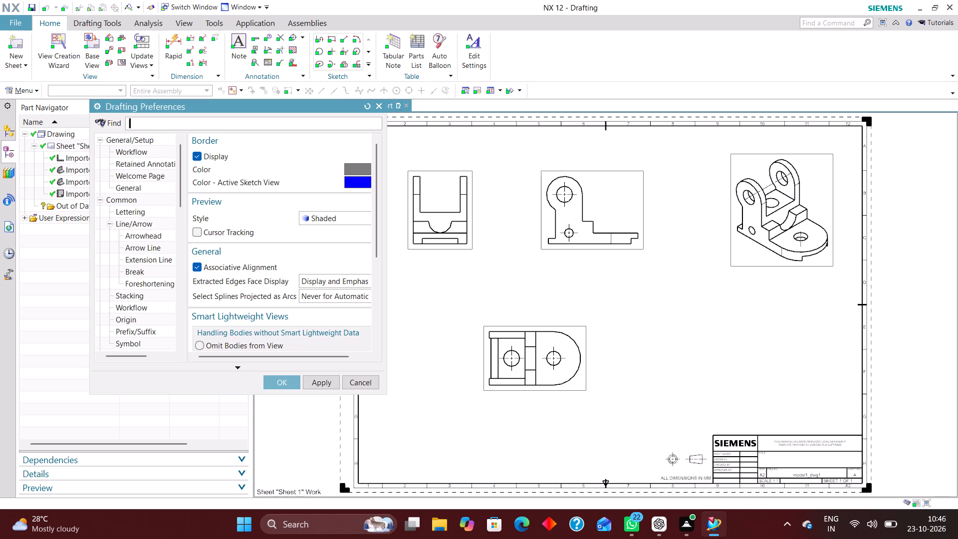
left_click(144, 231)
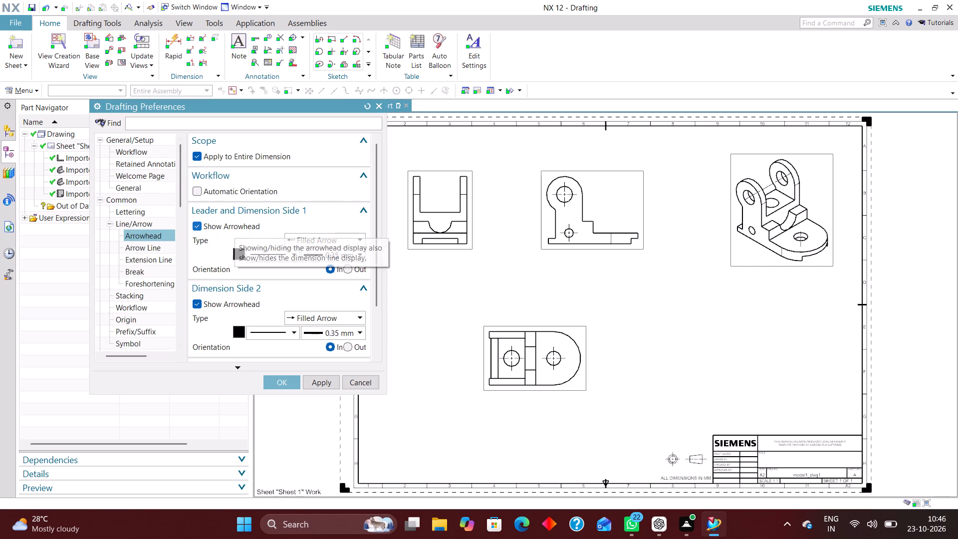
left_click(306, 244)
left_click(309, 278)
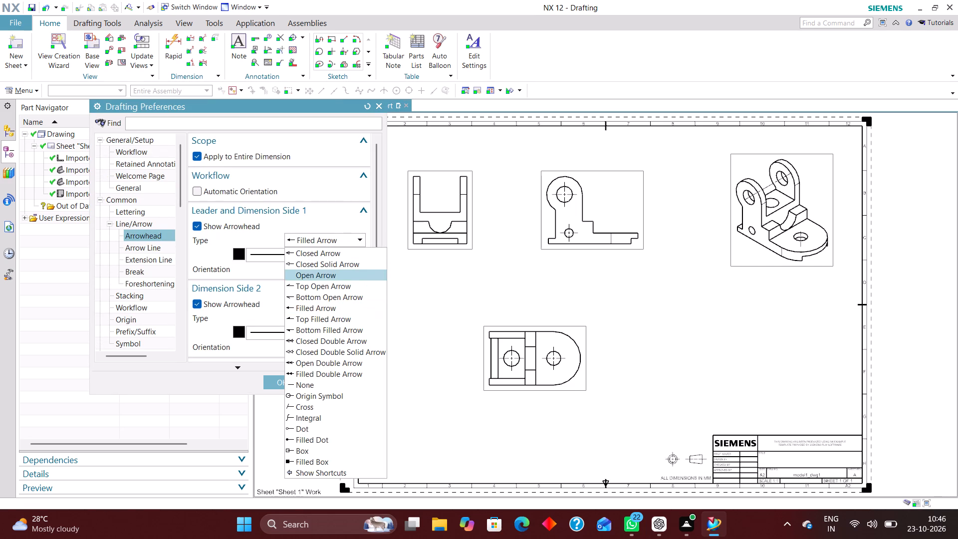
Set the extension line gap to 2 for dimensions.
left_click(151, 262)
left_click_drag(327, 220, 458, 225)
key("2")
key("Return")
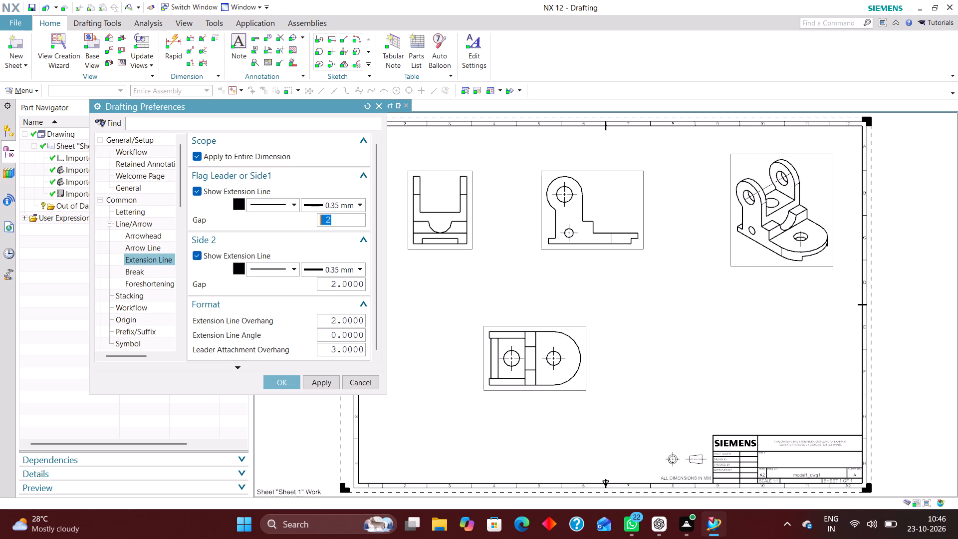
Set the decimal delimiter of the dimension text units to Period and apply the drafting preferences.
scroll(140, 280, "down", 10)
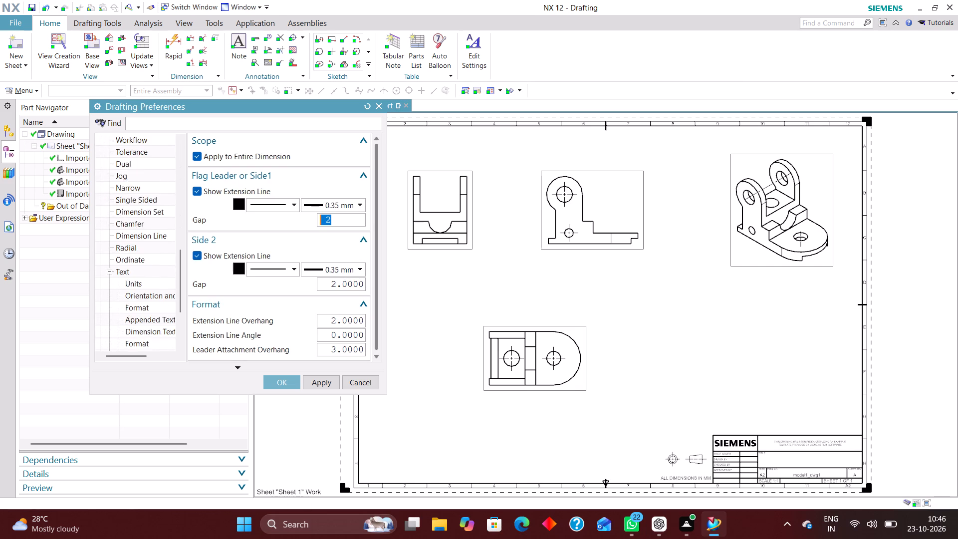
scroll(137, 283, "up", 6)
scroll(138, 234, "down", 6)
left_click(150, 286)
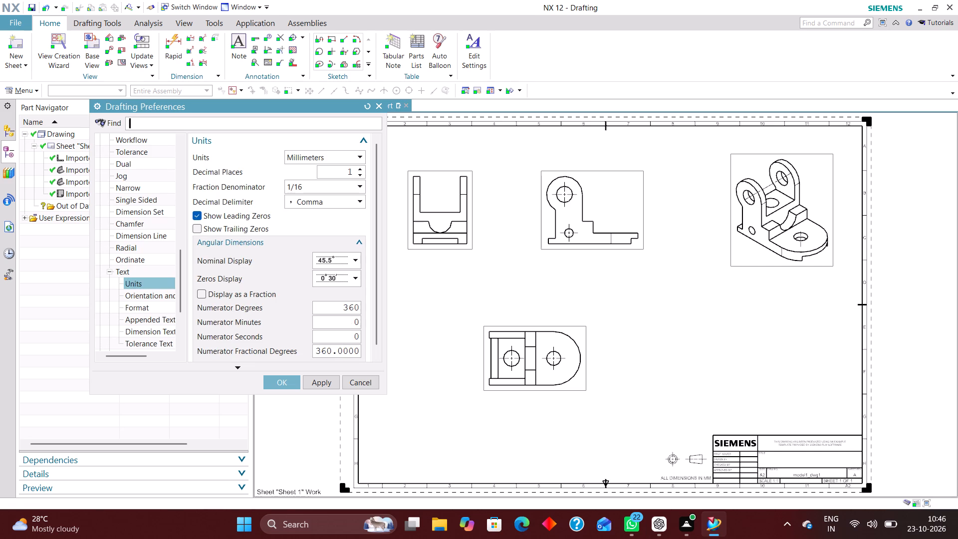
left_click(334, 198)
left_click(331, 214)
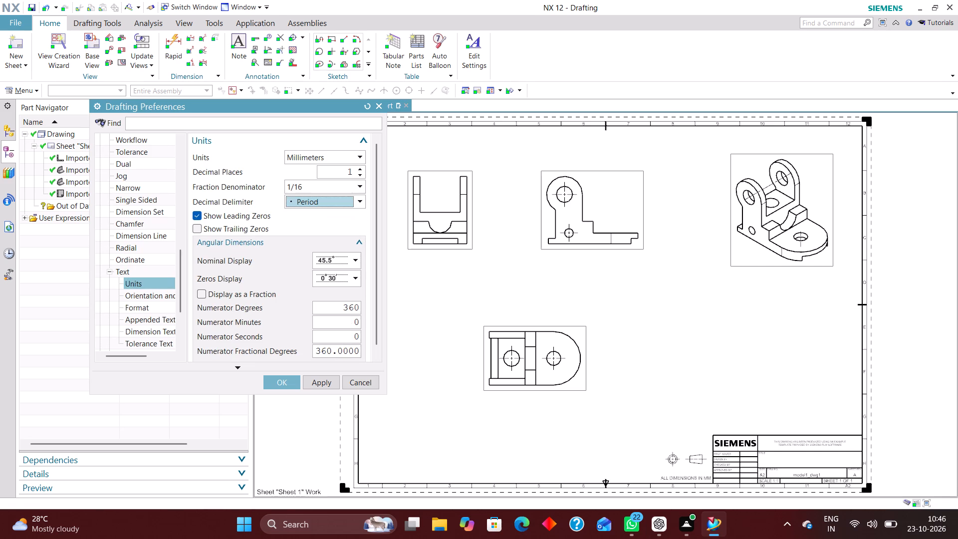
left_click(287, 384)
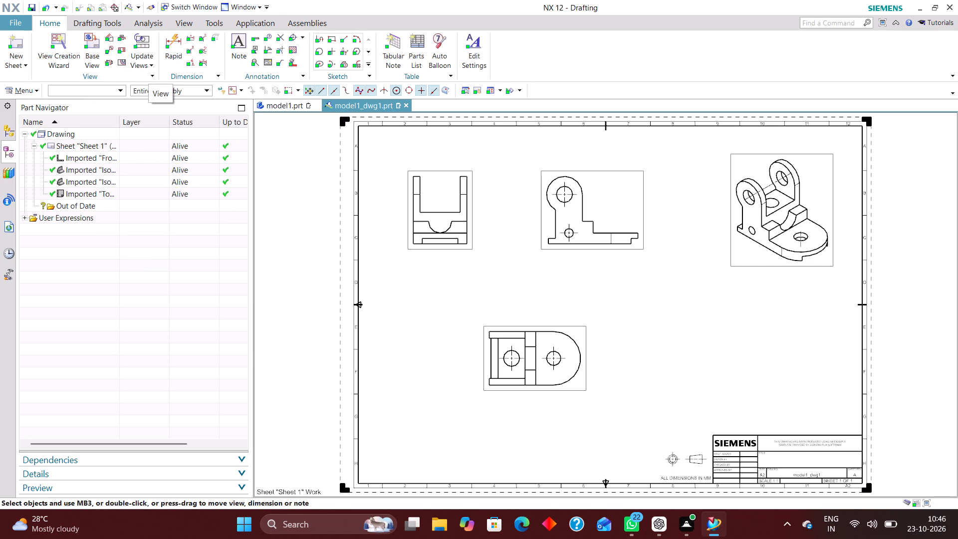
Set the Rapid Dimension measurement method to Inferred.
left_click(173, 41)
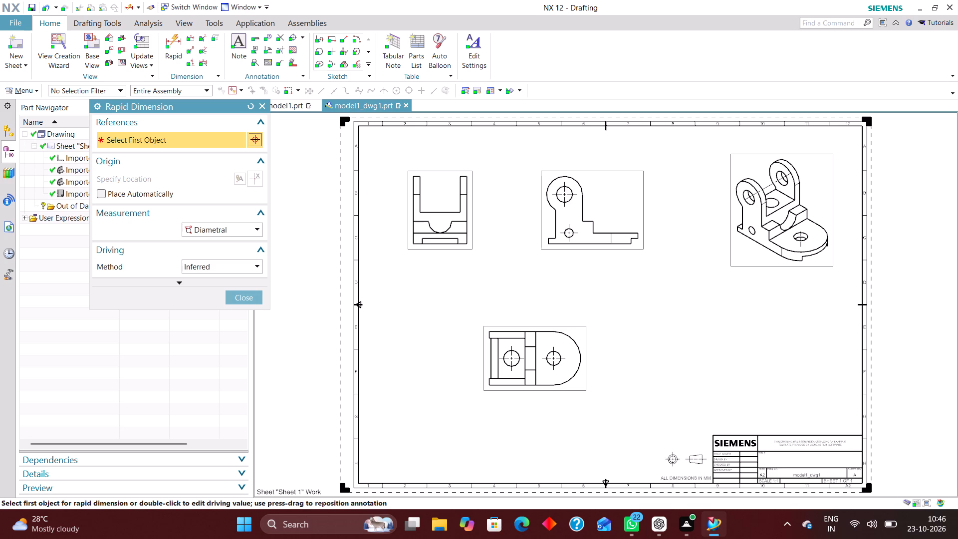
left_click(246, 228)
left_click(236, 245)
scroll(555, 231, "up", 3)
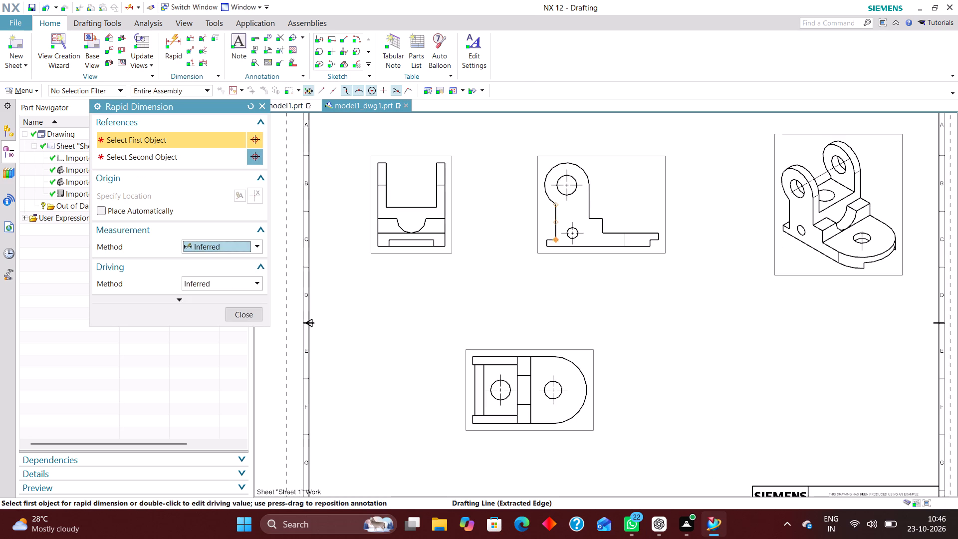
scroll(566, 288, "up", 3)
scroll(566, 288, "down", 2)
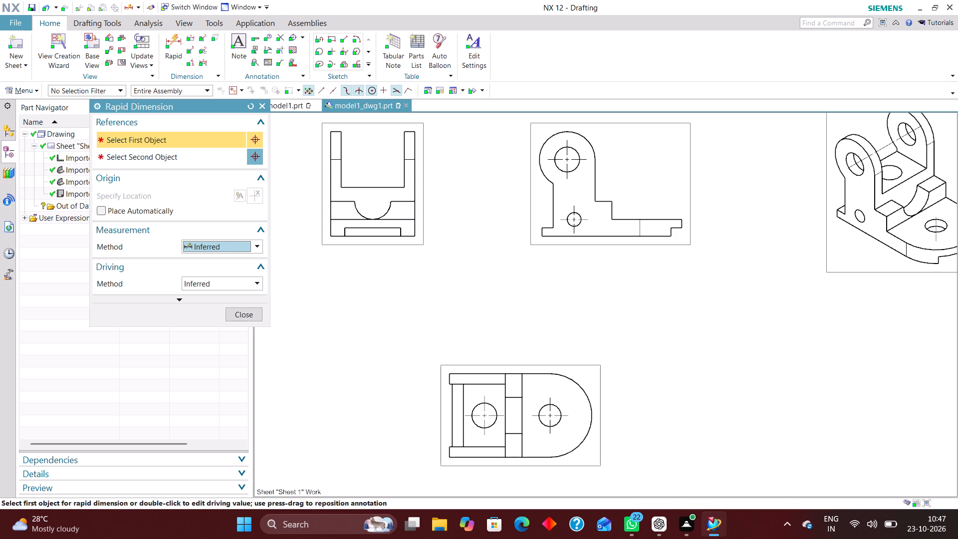
scroll(556, 257, "down", 3)
scroll(548, 311, "up", 4)
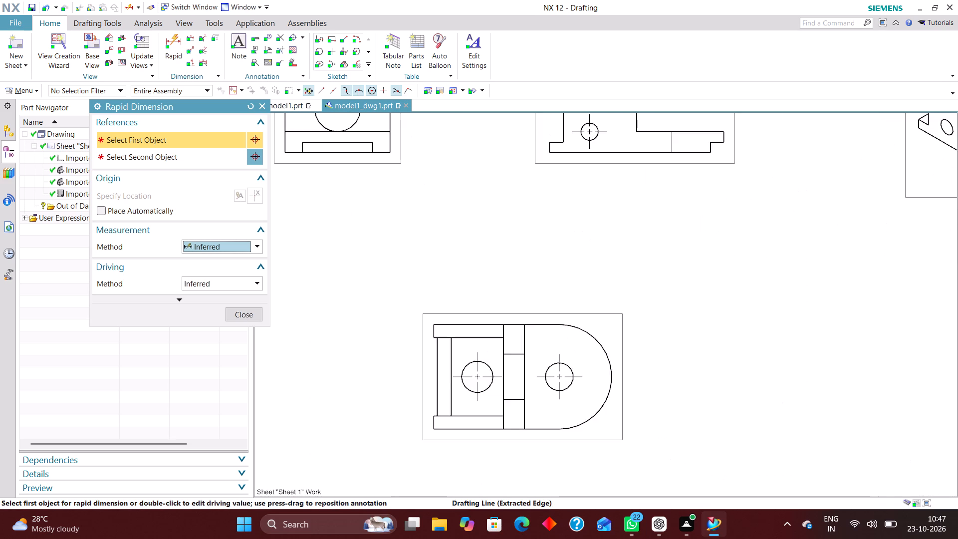
scroll(583, 288, "down", 4)
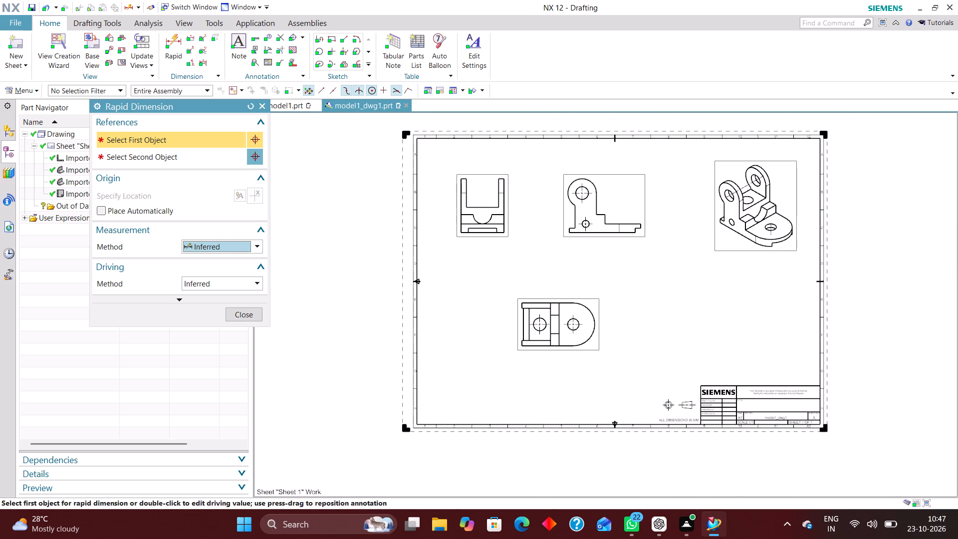
scroll(644, 218, "up", 3)
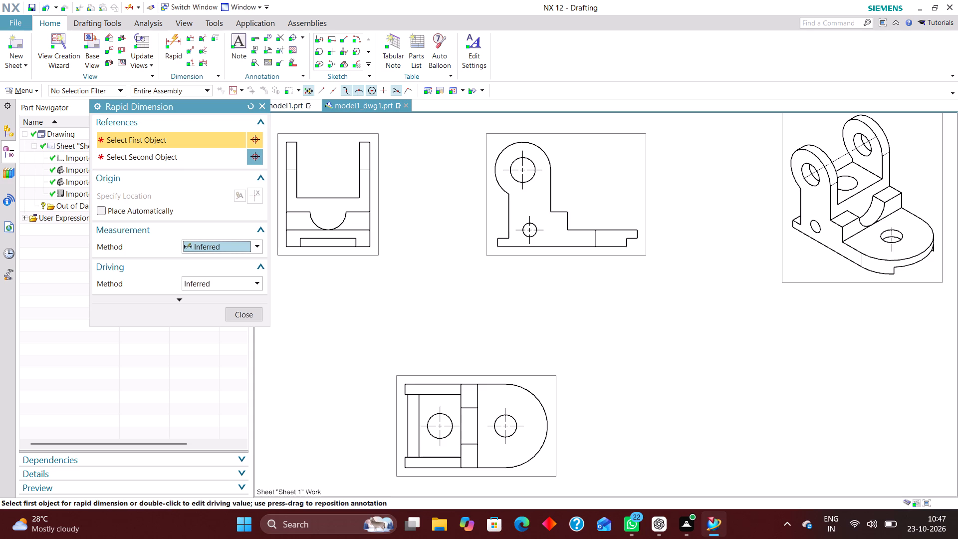
left_click(248, 314)
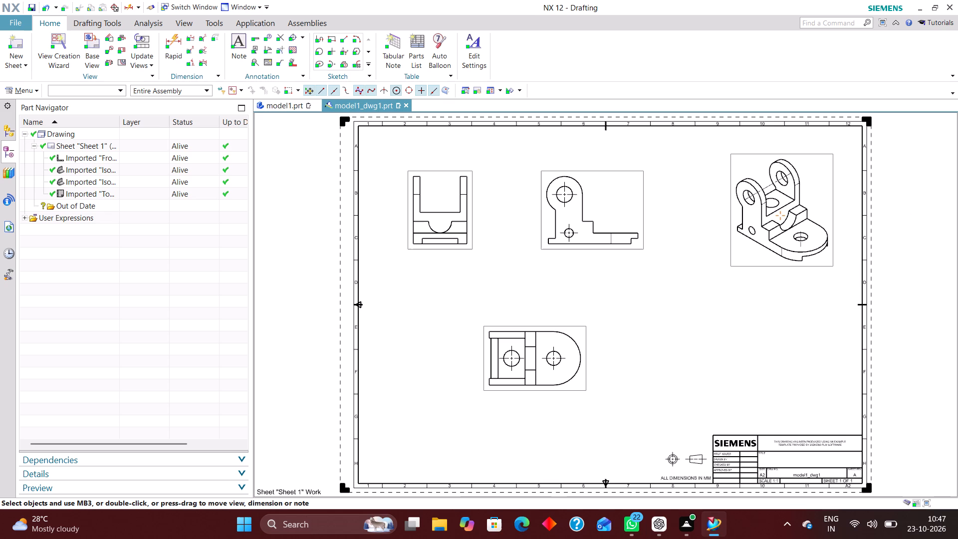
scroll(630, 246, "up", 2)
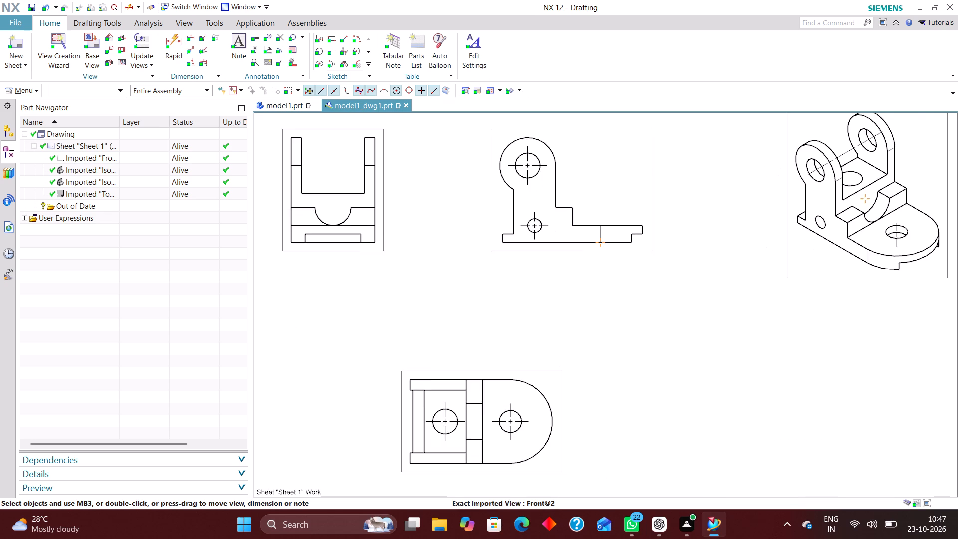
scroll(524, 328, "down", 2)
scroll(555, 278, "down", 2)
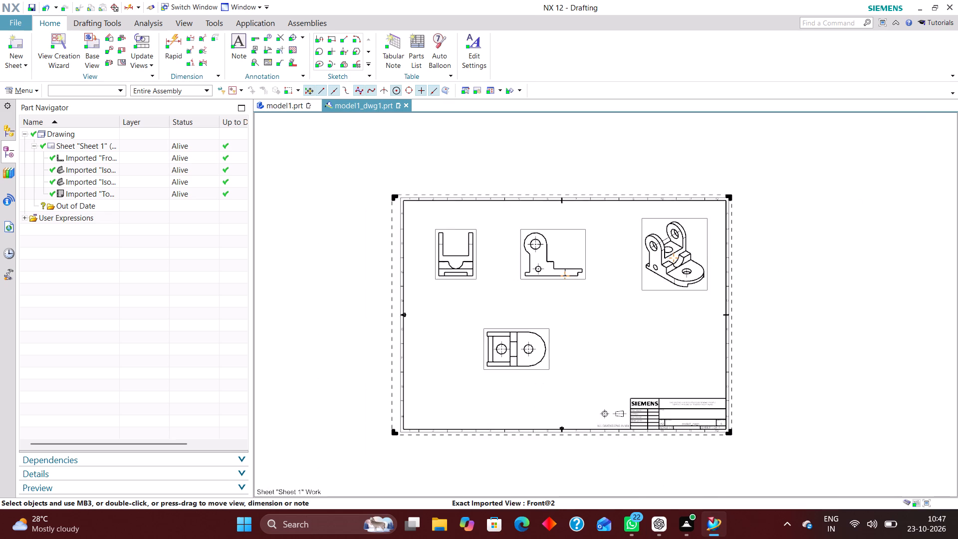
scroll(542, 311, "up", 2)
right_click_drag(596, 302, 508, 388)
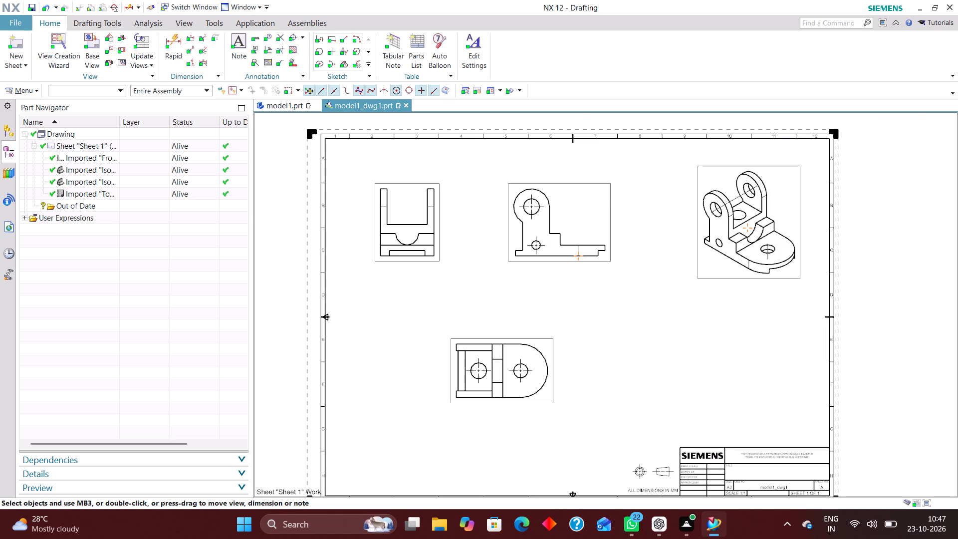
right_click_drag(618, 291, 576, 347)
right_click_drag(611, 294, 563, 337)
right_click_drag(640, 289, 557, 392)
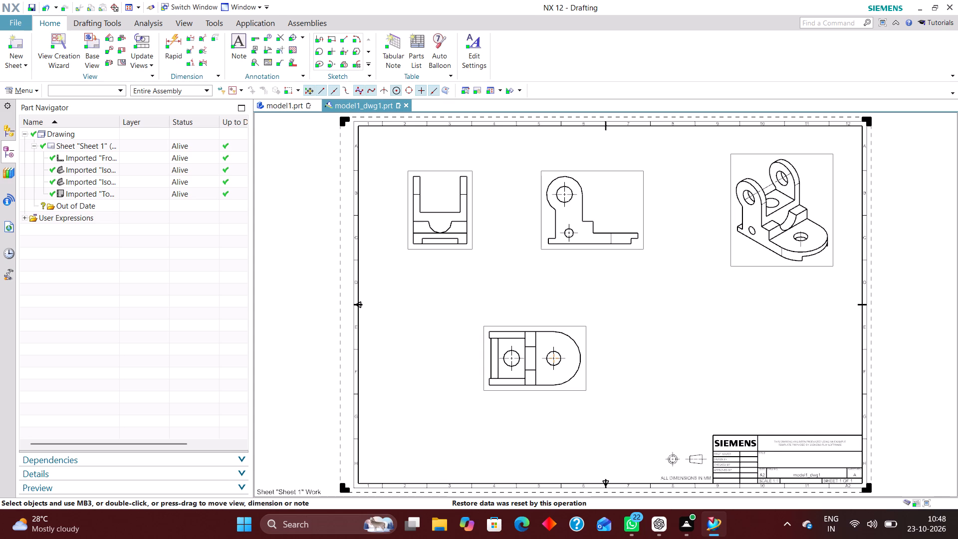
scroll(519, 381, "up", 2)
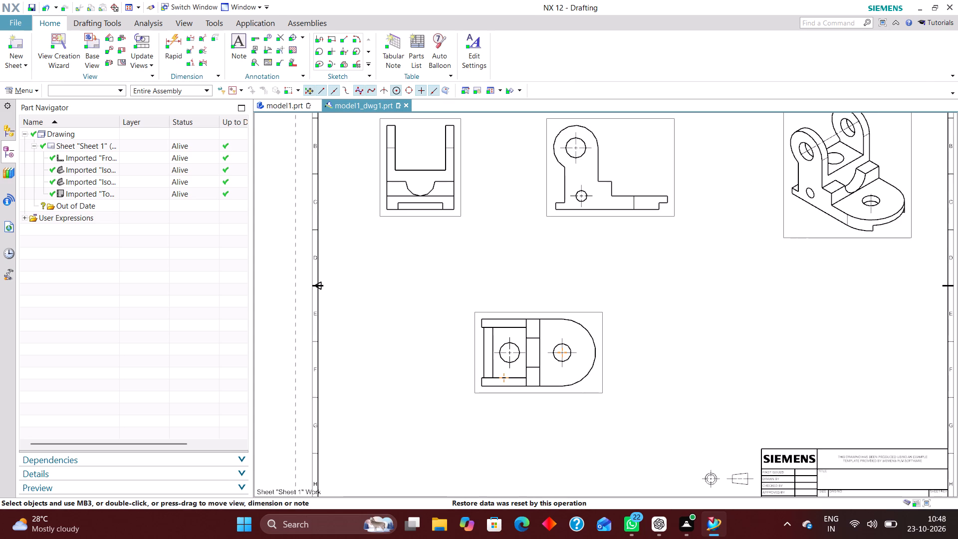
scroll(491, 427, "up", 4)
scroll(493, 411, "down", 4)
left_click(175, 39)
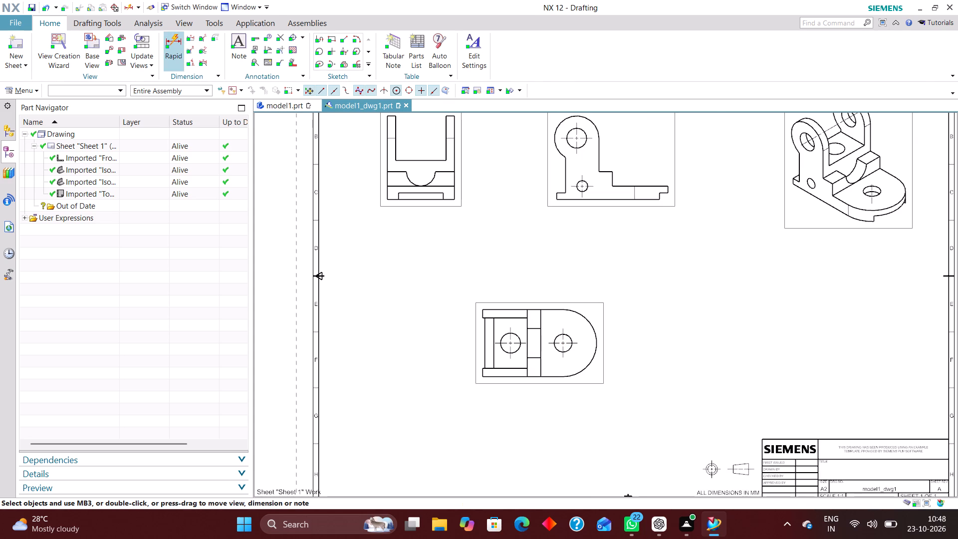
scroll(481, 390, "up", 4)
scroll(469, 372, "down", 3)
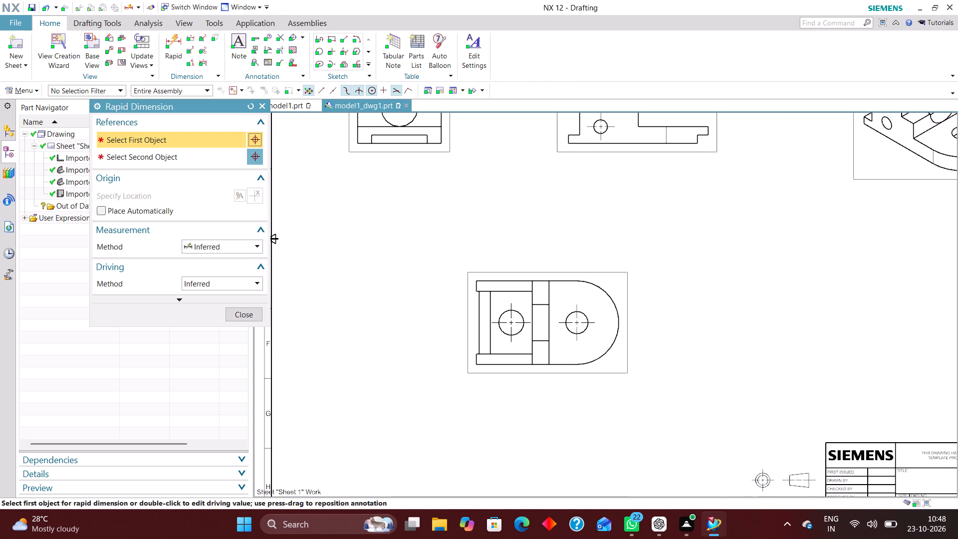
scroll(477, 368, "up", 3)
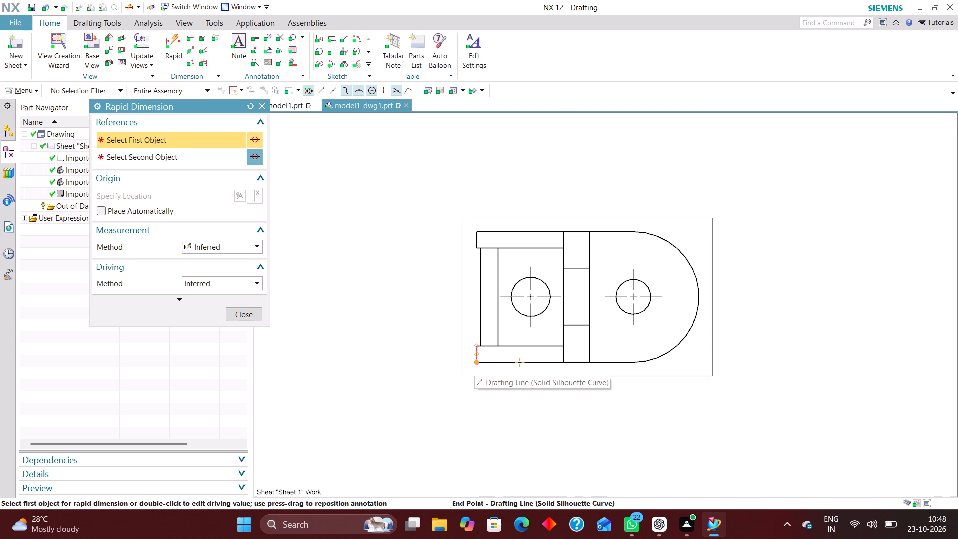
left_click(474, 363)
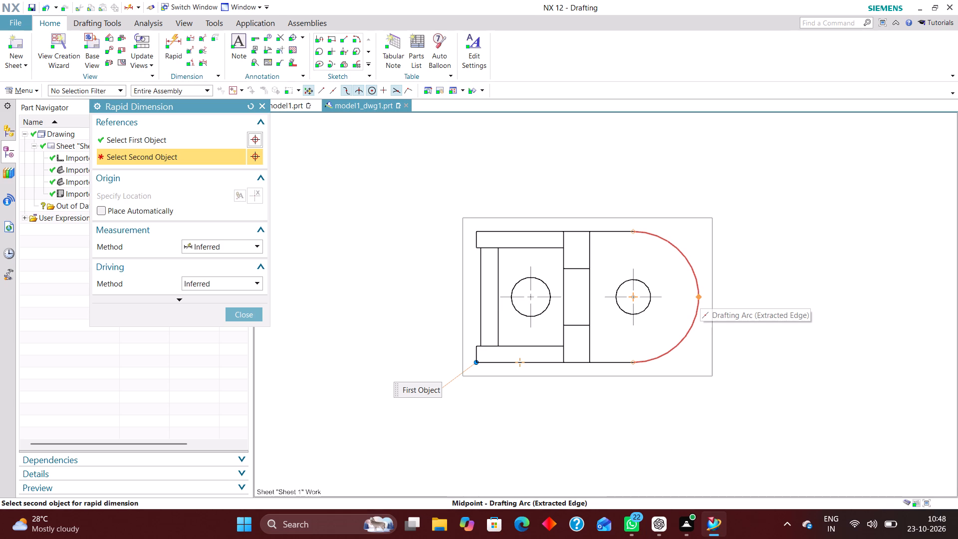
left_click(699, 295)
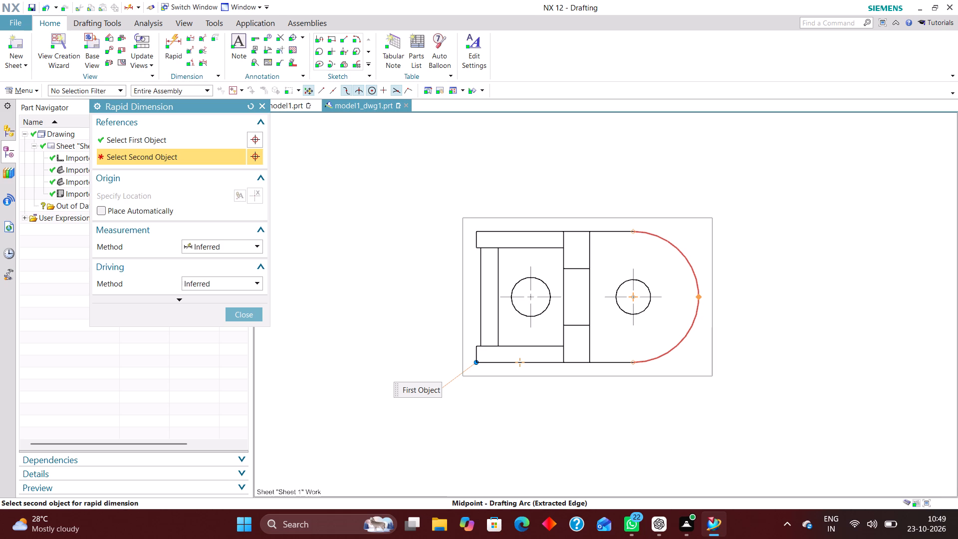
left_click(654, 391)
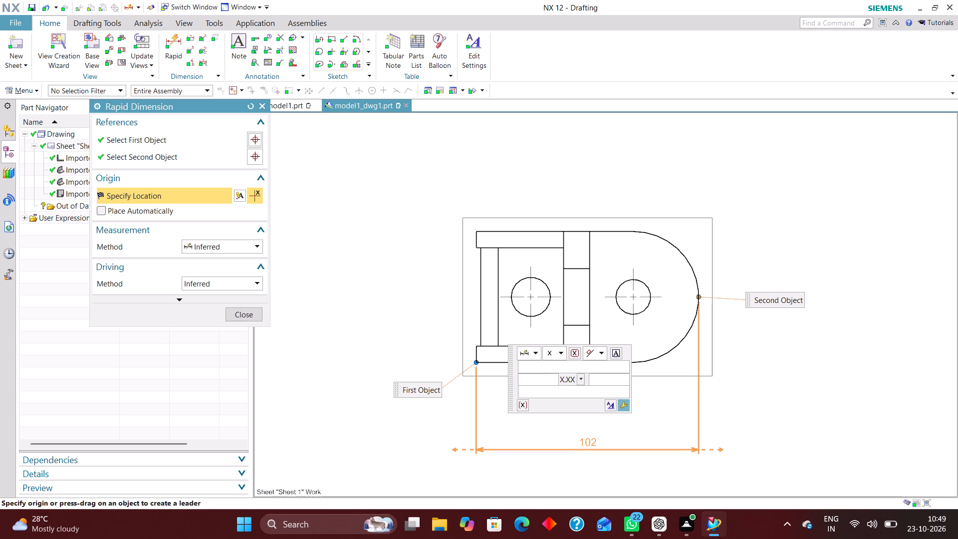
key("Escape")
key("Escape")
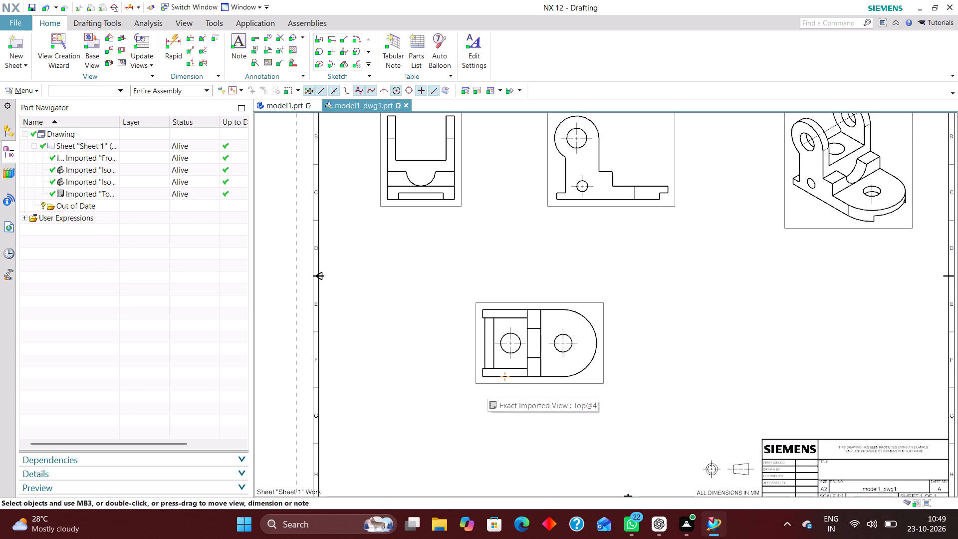
Examine the bracket in the 3D part model1 from several angles, then return to the model1_dwg1 drawing.
left_click(280, 100)
middle_click_drag(514, 307, 546, 369)
scroll(545, 359, "up", 1)
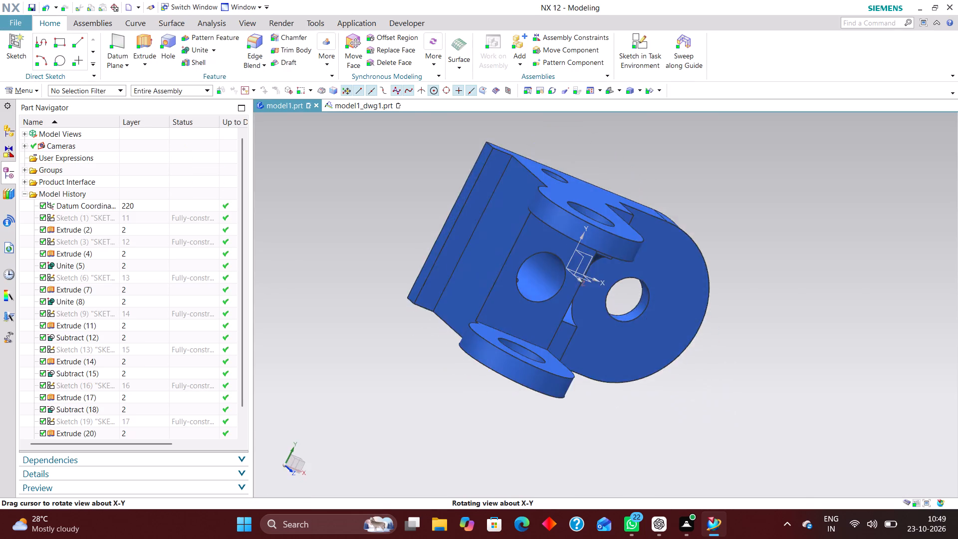
middle_click_drag(546, 369, 531, 360)
right_click_drag(801, 388, 664, 388)
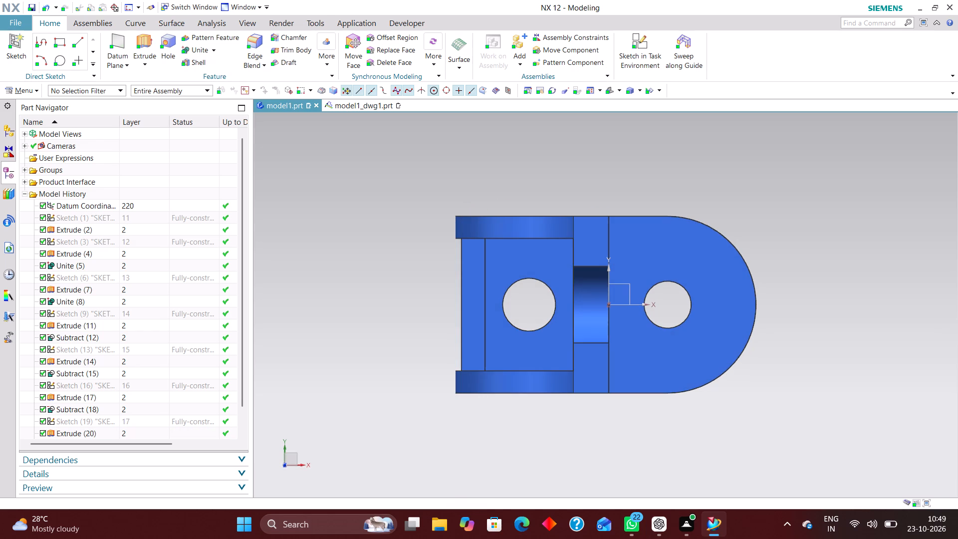
middle_click_drag(542, 434, 538, 388)
scroll(549, 421, "up", 1)
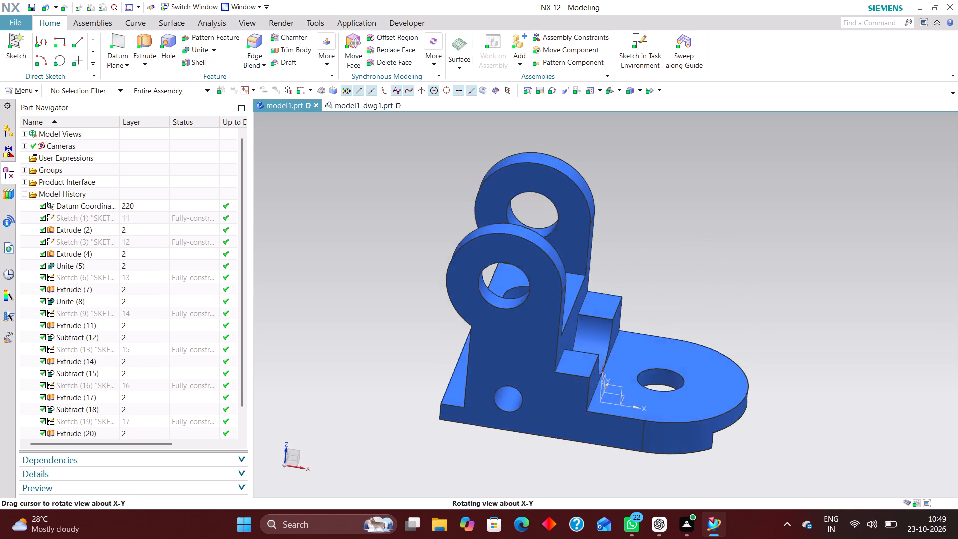
middle_click_drag(538, 388, 537, 393)
left_click(356, 111)
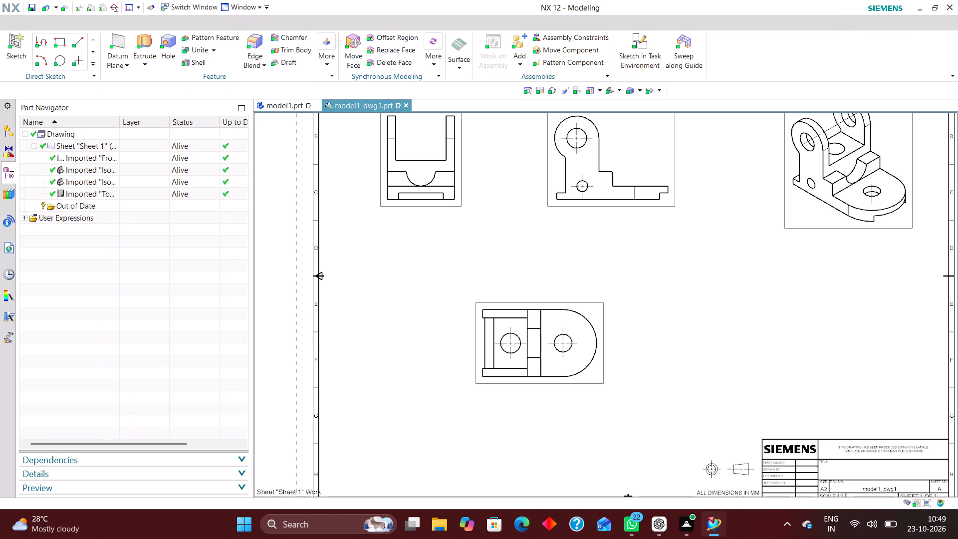
scroll(487, 411, "down", 1)
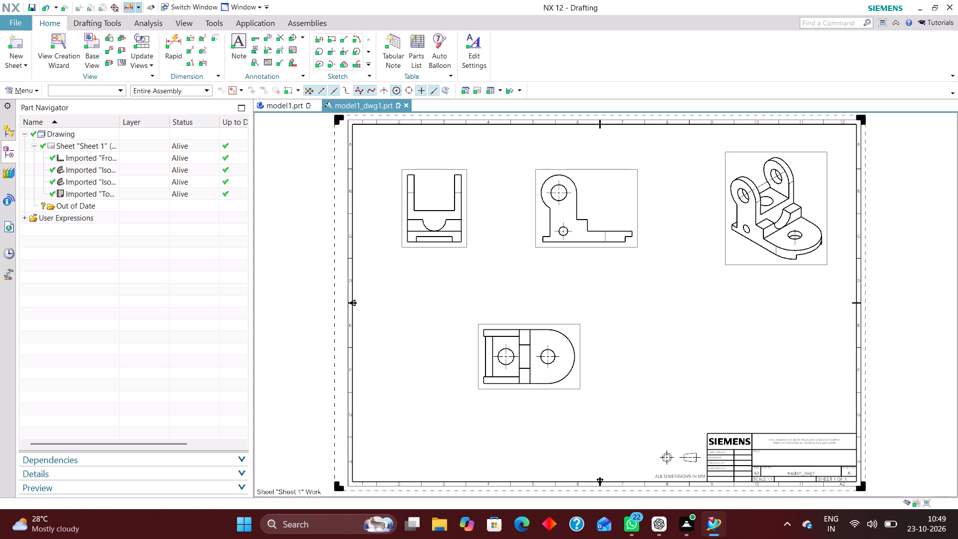
Dimension the top view's overall length from the flat end edge to the rounded end, placed below the view, and close Rapid Dimension.
left_click(173, 40)
scroll(494, 386, "up", 4)
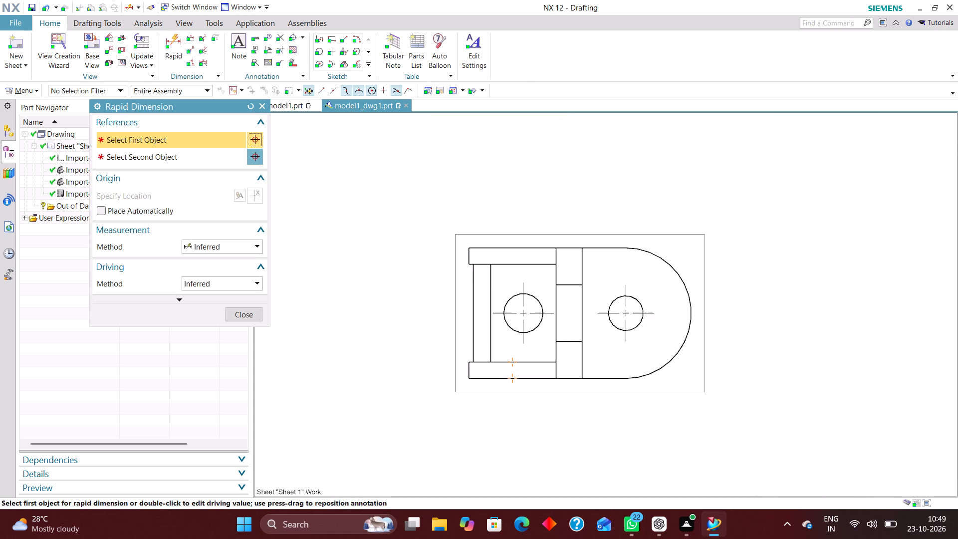
left_click(473, 314)
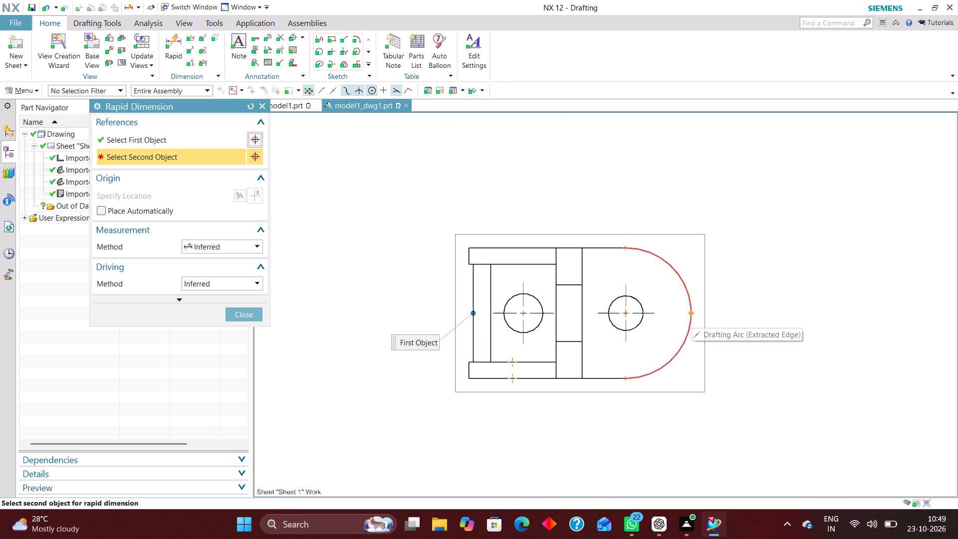
left_click(692, 315)
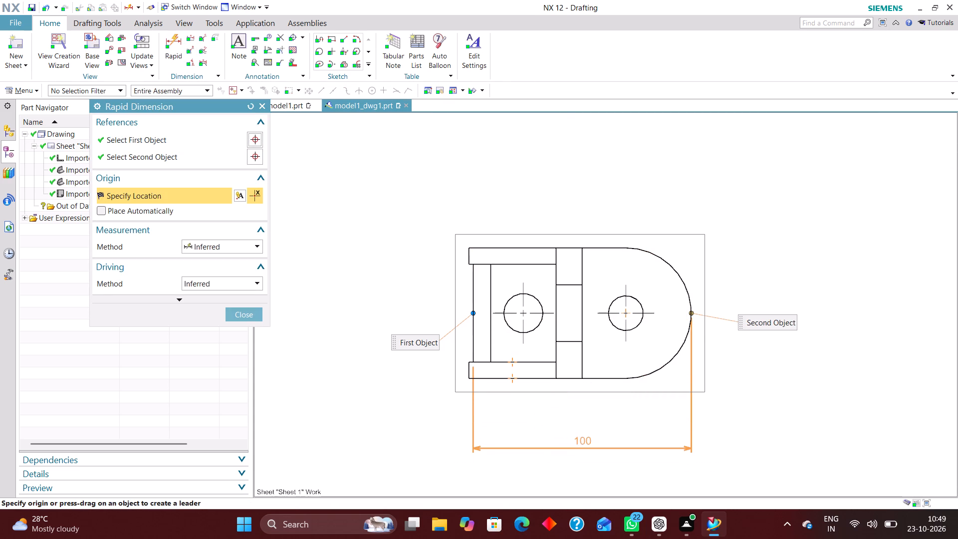
left_click(560, 423)
scroll(523, 468, "down", 2)
scroll(534, 439, "up", 2)
scroll(533, 440, "down", 4)
scroll(533, 433, "up", 3)
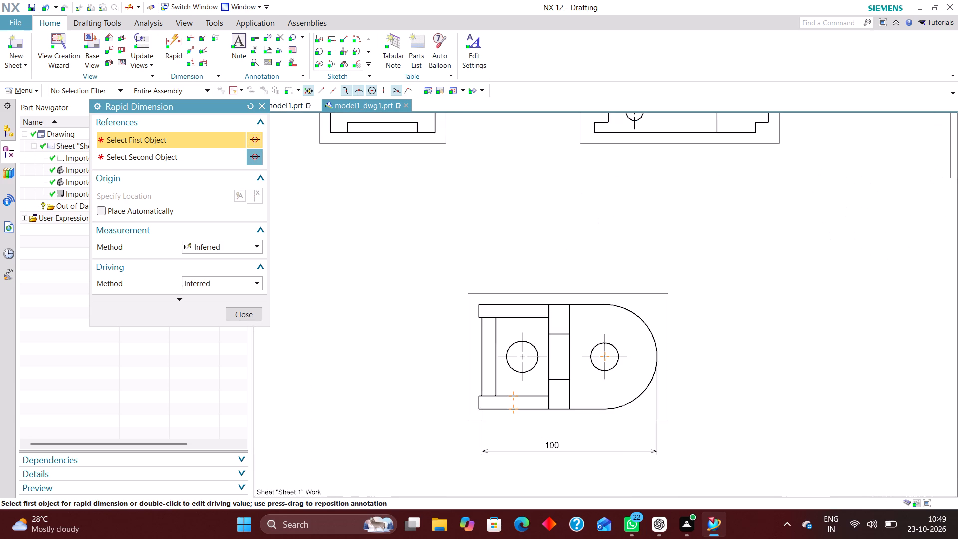
scroll(471, 425, "up", 4)
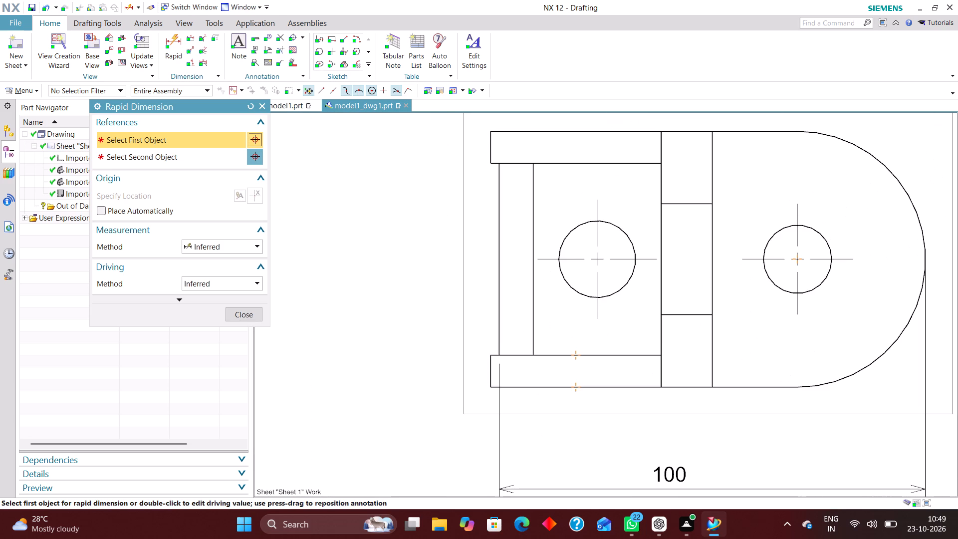
scroll(509, 426, "down", 6)
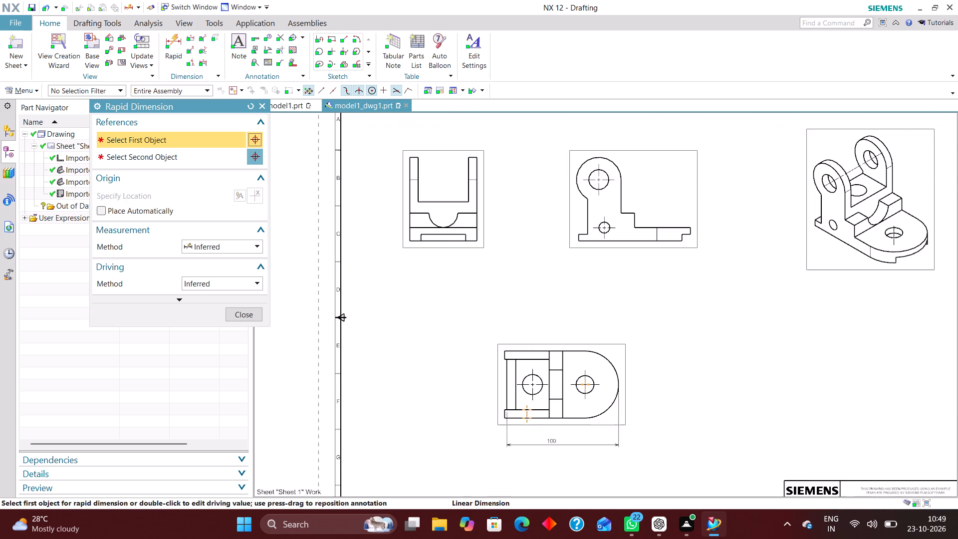
scroll(441, 310, "down", 1)
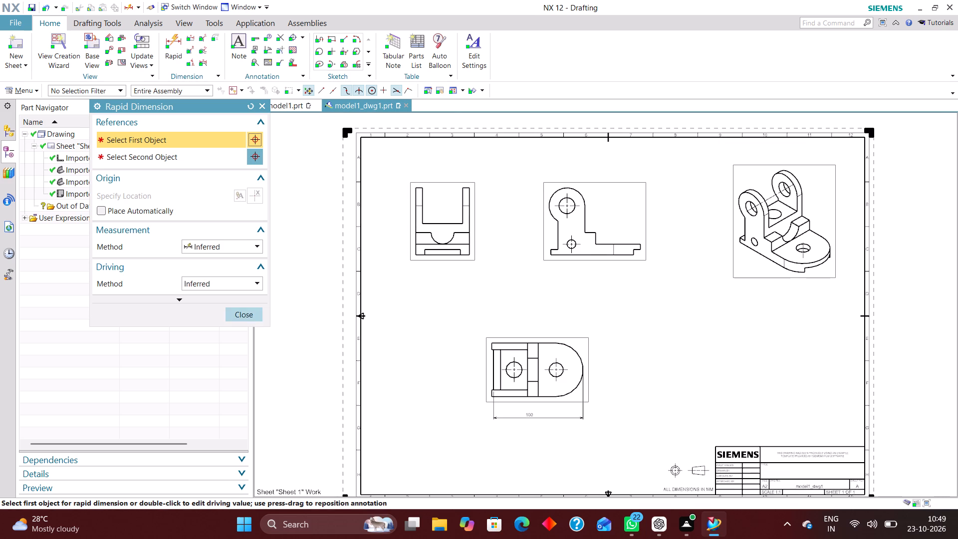
left_click(246, 309)
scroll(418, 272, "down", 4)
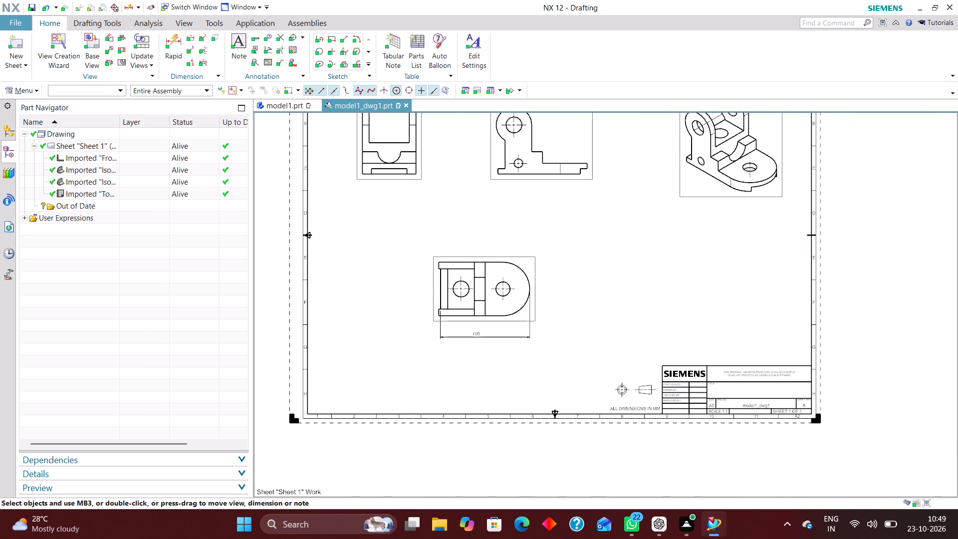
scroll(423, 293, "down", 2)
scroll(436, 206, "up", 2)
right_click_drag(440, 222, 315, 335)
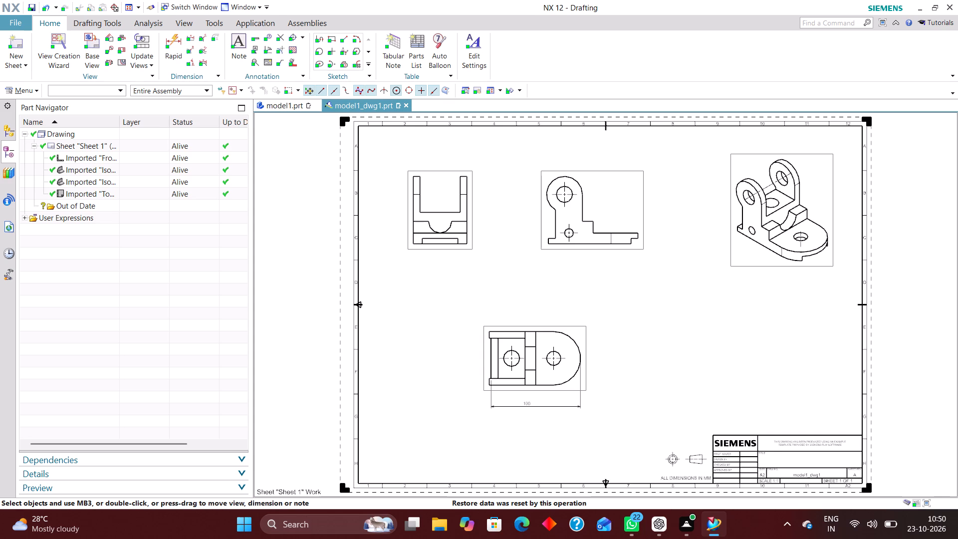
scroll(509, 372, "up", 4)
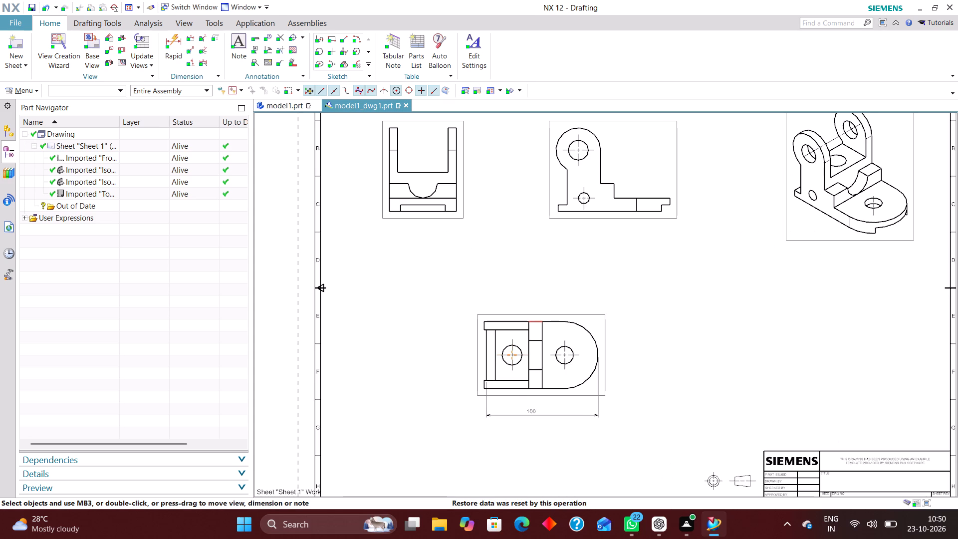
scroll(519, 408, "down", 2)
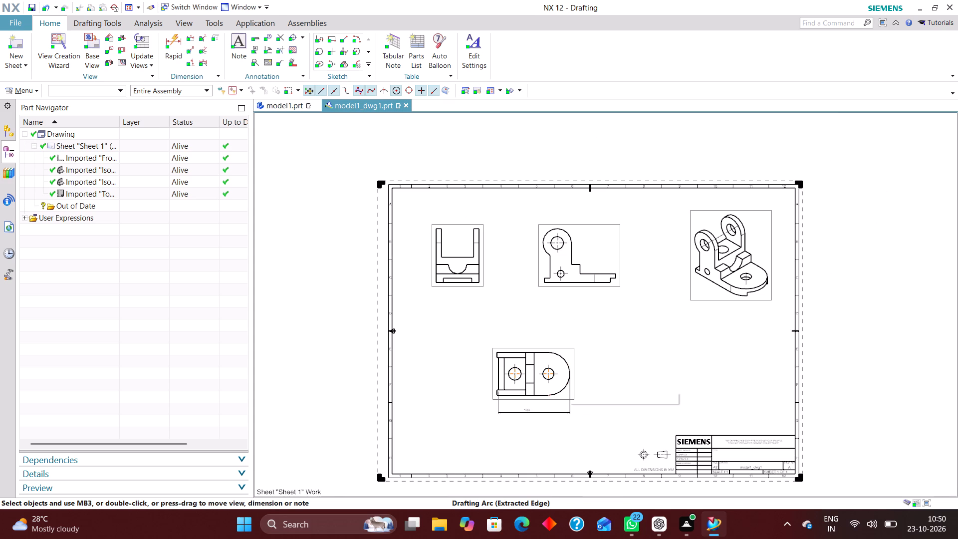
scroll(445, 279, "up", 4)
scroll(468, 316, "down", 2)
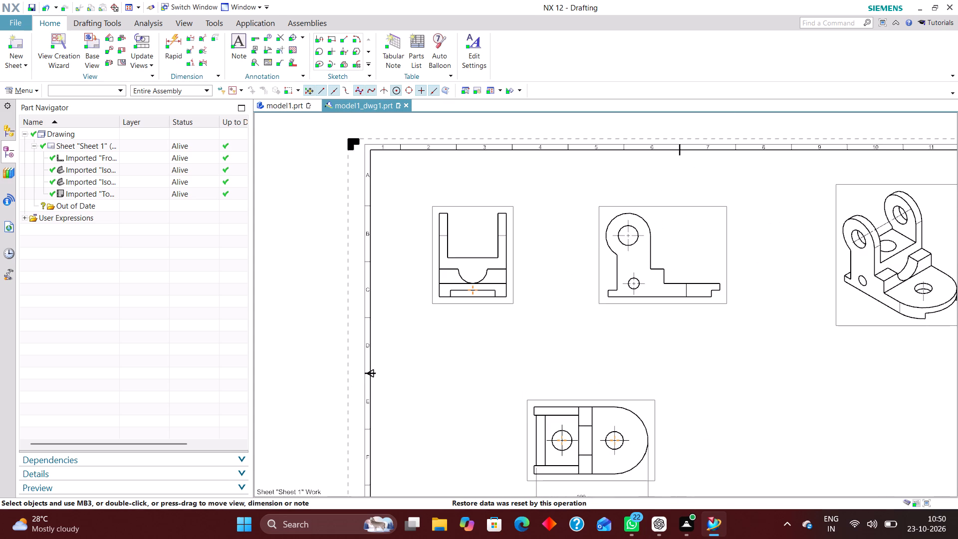
Dimension the overall base width in the end view with the U-shaped lugs, placing it below the view.
left_click(173, 40)
scroll(450, 304, "up", 4)
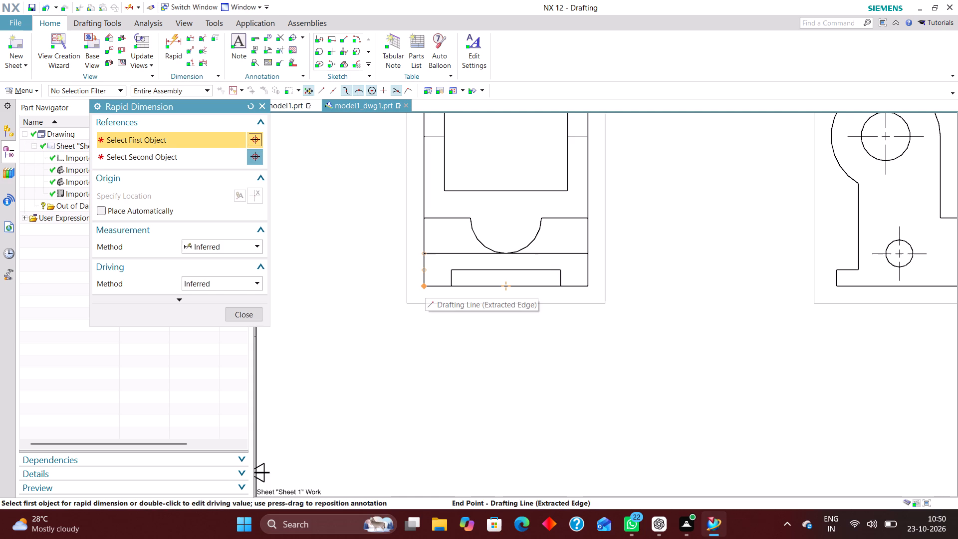
left_click(425, 285)
left_click(592, 286)
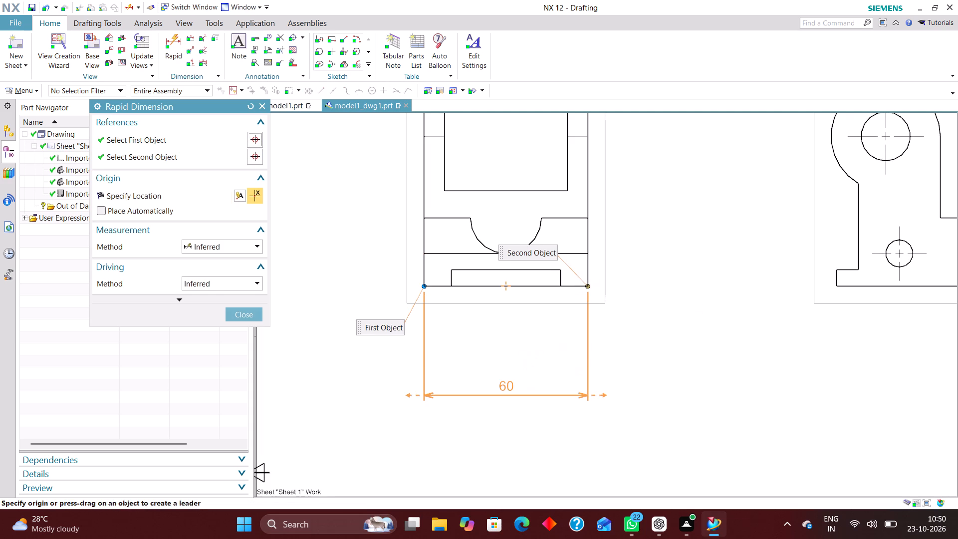
left_click(500, 346)
Dimension the overall height of the end view from the base corner to the lug top, placing it between the two upper views.
scroll(502, 432, "down", 4)
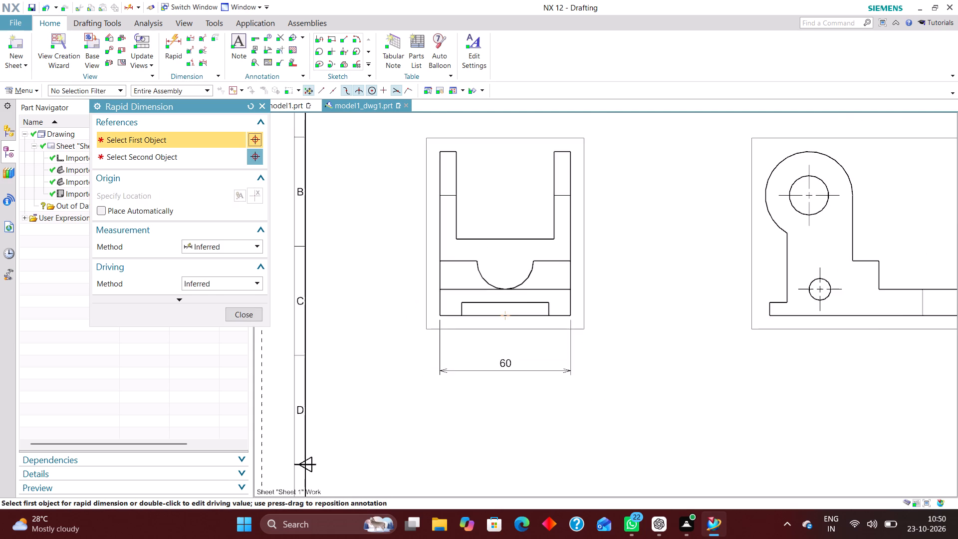
scroll(502, 432, "down", 1)
scroll(552, 342, "up", 3)
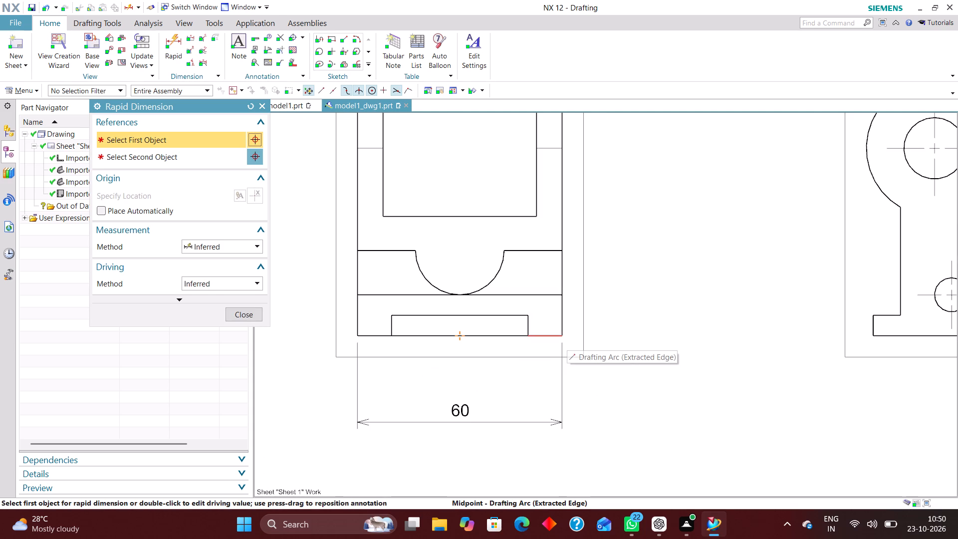
left_click(563, 336)
scroll(573, 394, "down", 3)
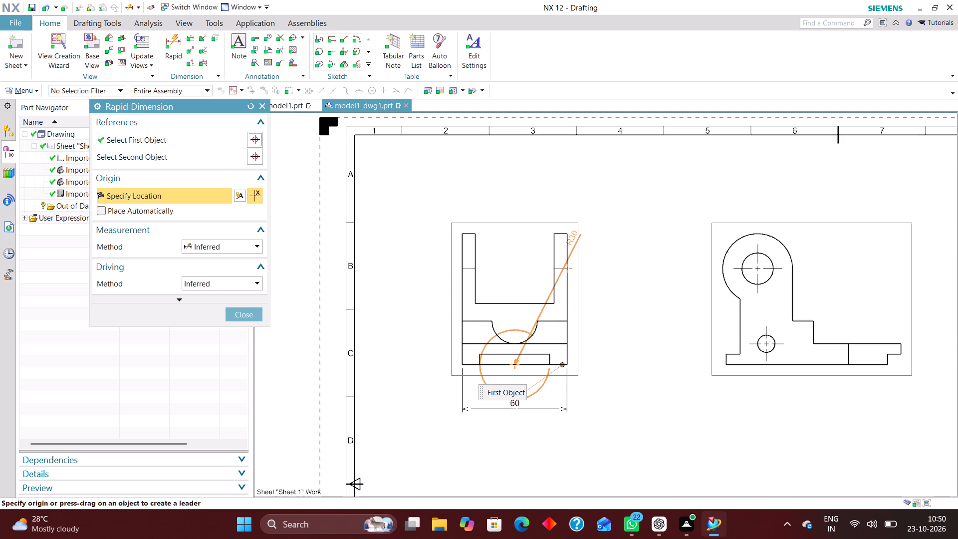
left_click(568, 232)
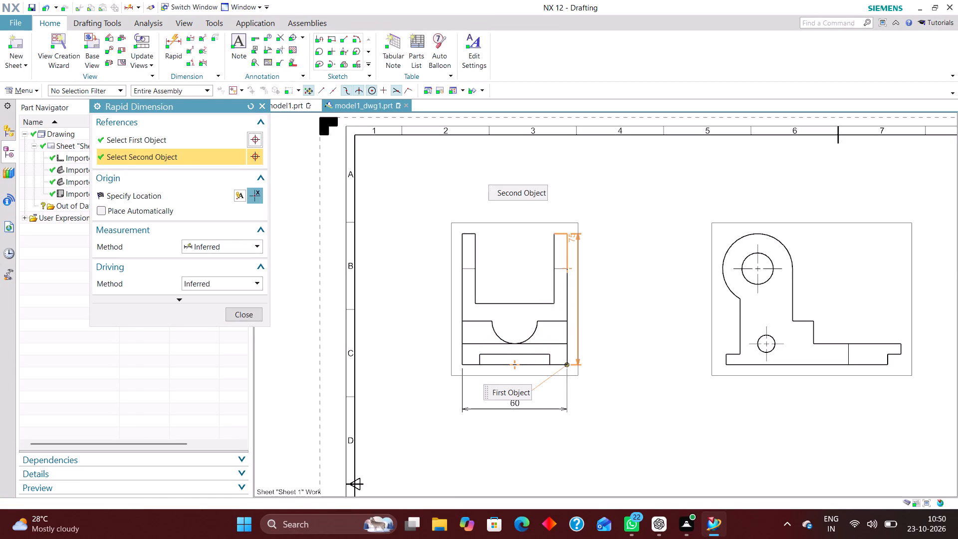
left_click(609, 294)
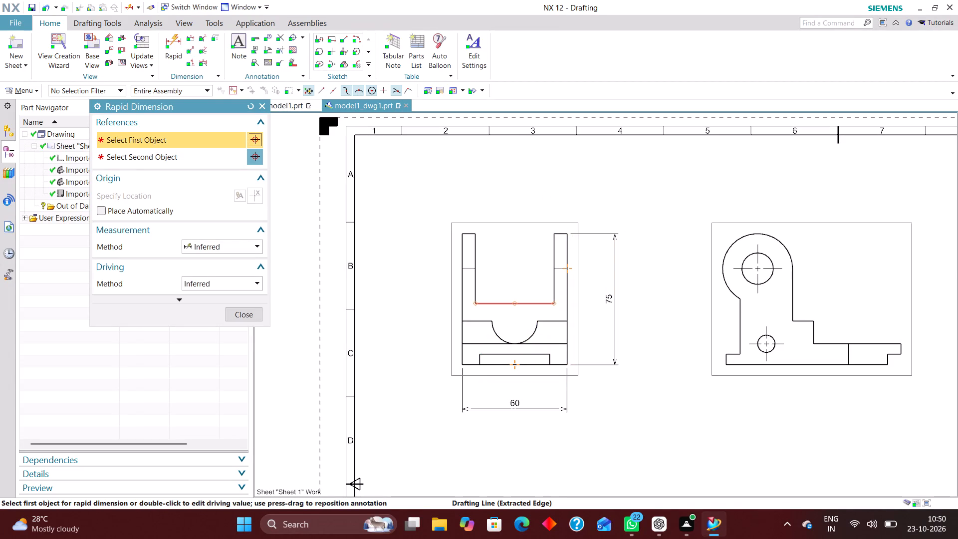
Add a Radial dimension to the lug's rounded outer edge in the front view, placed above the lug.
scroll(795, 263, "up", 2)
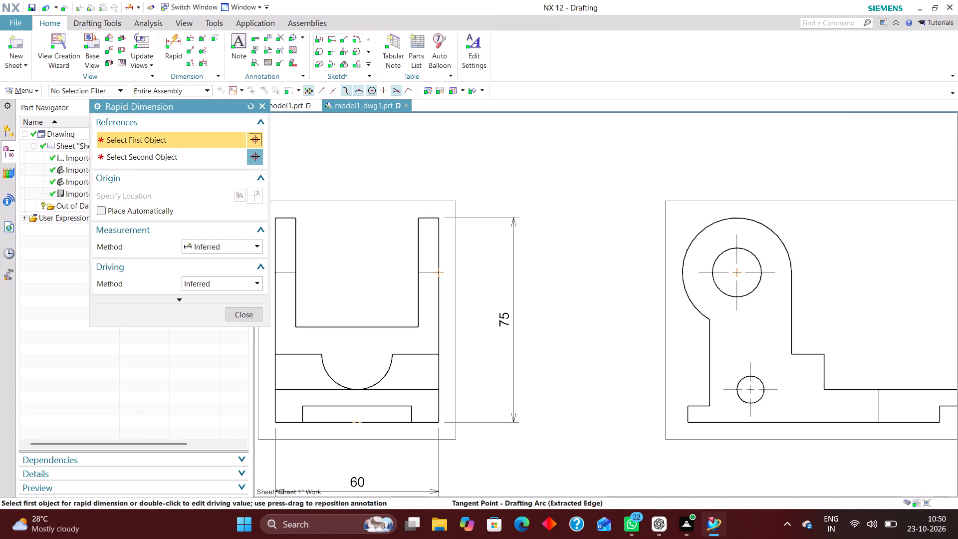
left_click(243, 251)
left_click(218, 331)
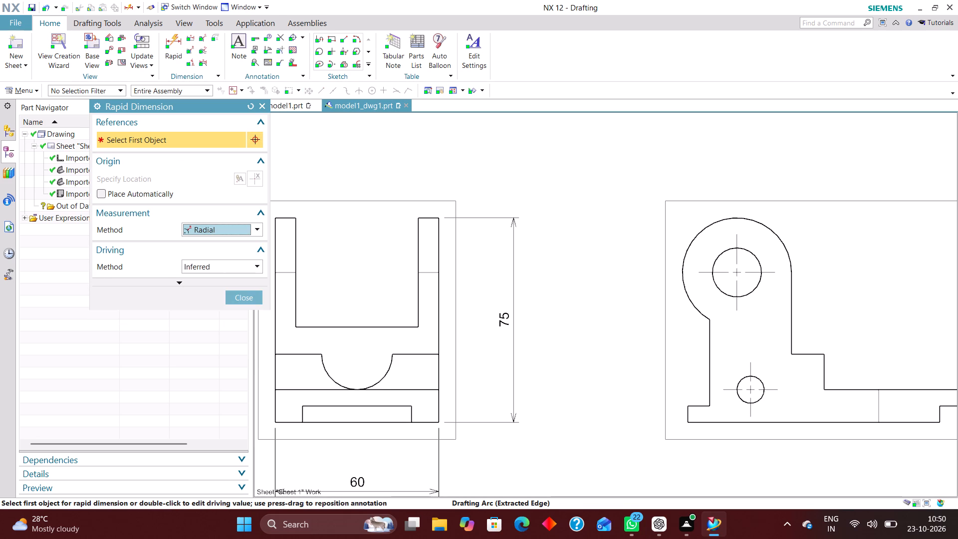
left_click(782, 242)
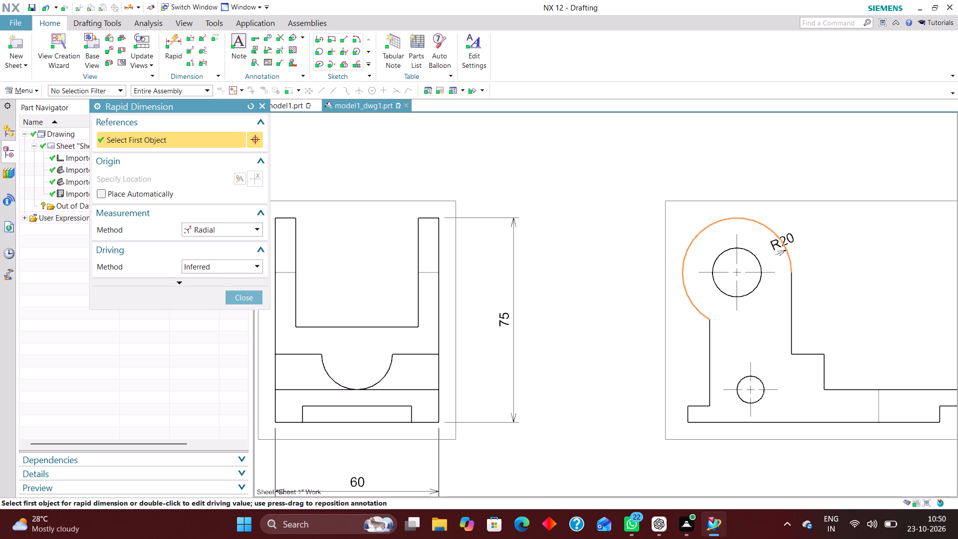
left_click(789, 171)
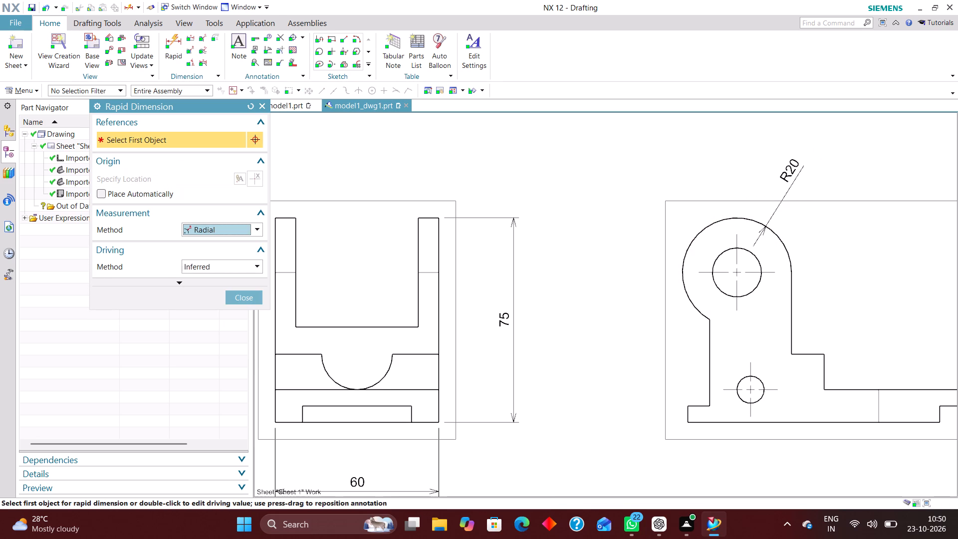
Add a Diametral dimension to the large lug hole in the front view, placed outside the lug's rounded edge.
left_click(256, 231)
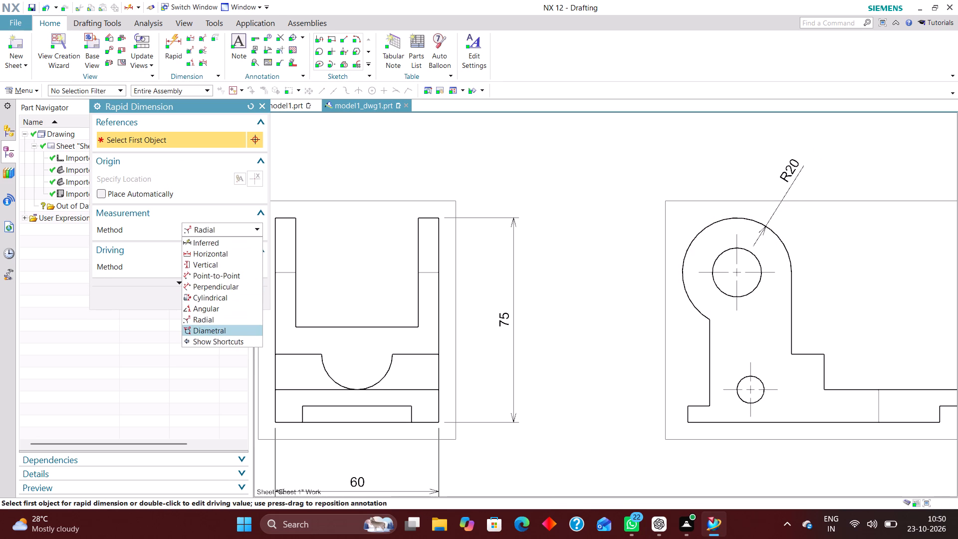
left_click(215, 327)
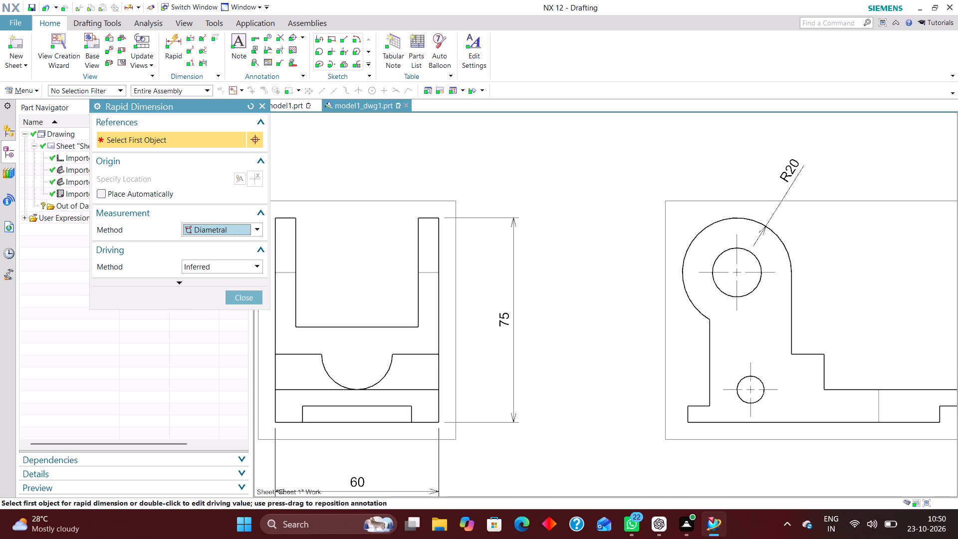
left_click(716, 264)
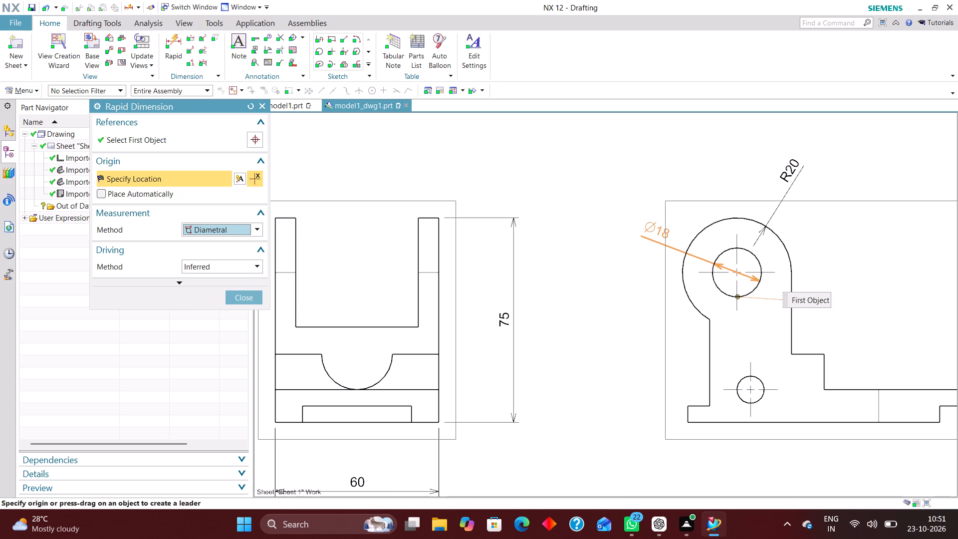
left_click(656, 232)
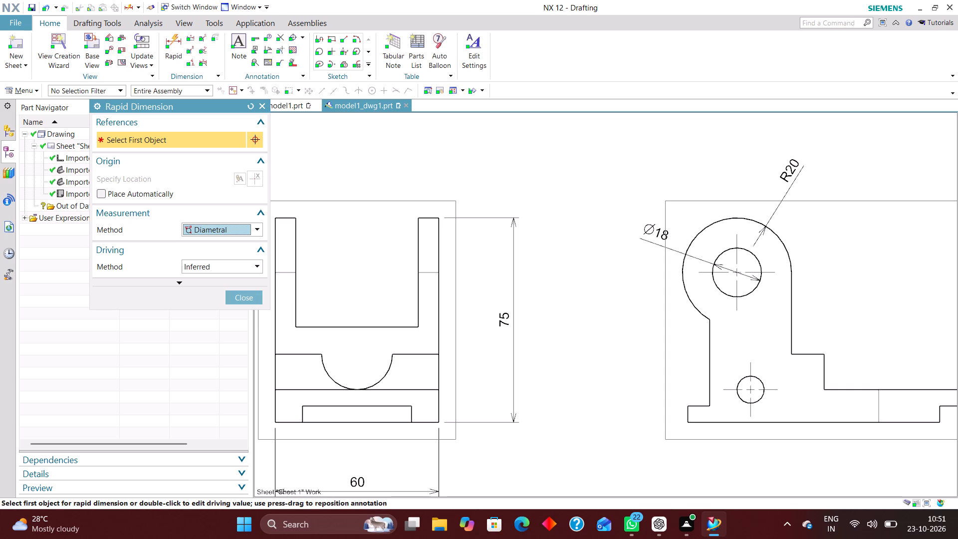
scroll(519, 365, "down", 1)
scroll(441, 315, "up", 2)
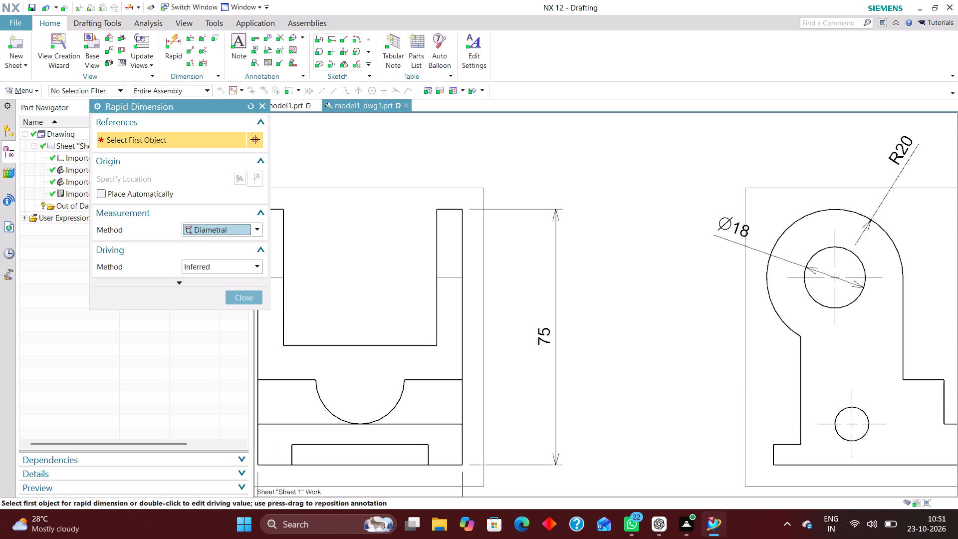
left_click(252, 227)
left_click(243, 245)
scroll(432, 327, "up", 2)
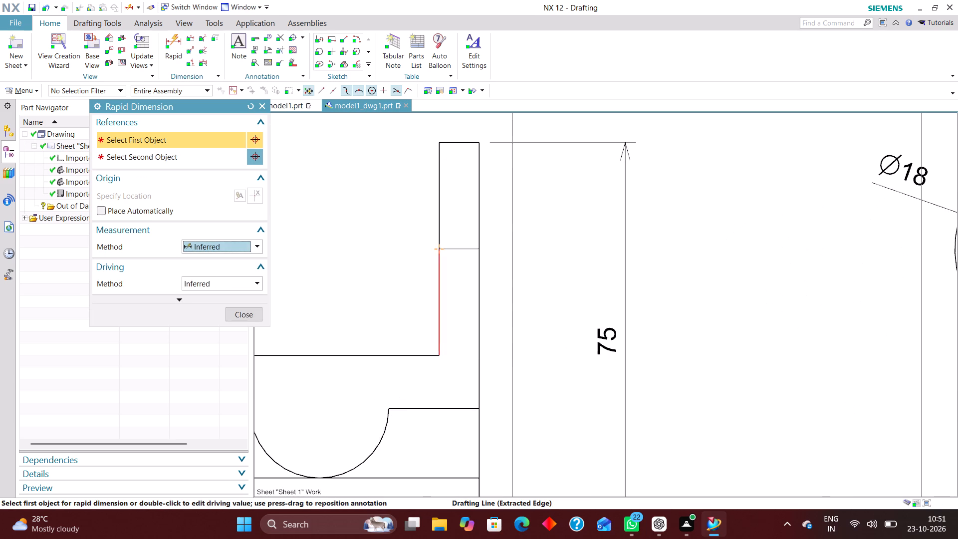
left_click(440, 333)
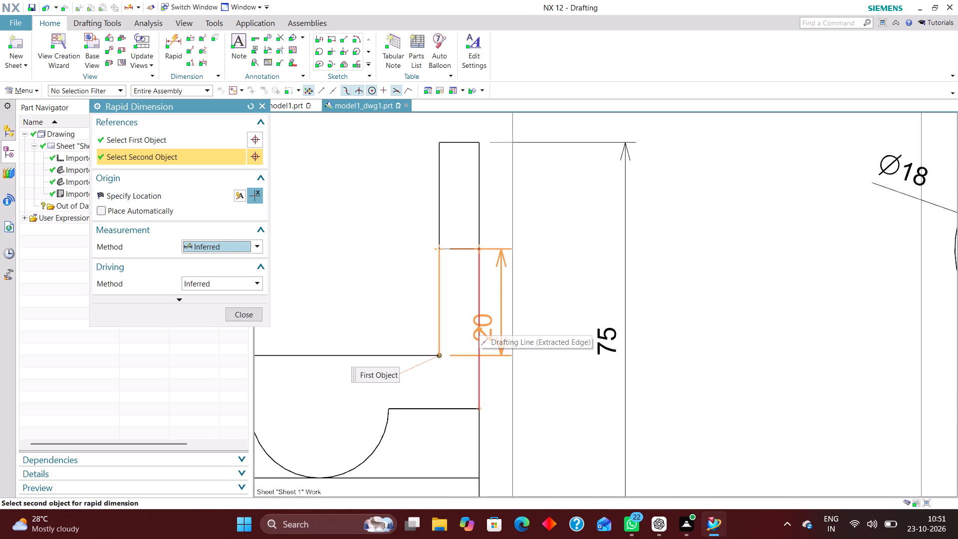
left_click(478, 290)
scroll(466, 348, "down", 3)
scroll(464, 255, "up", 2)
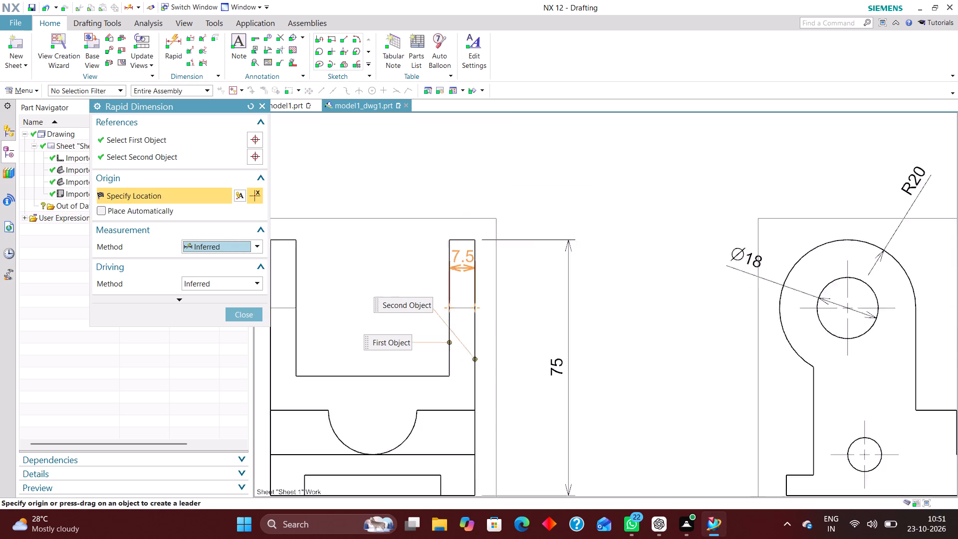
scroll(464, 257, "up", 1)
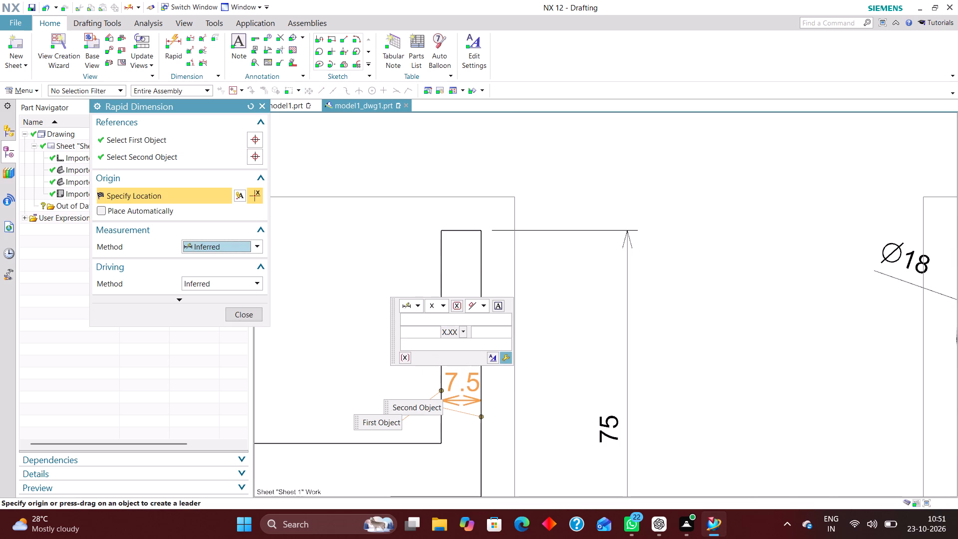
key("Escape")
Dimension the right-hand lug's thickness in the end view between its top corners with the Inferred method, placing it above the lug.
left_click(176, 39)
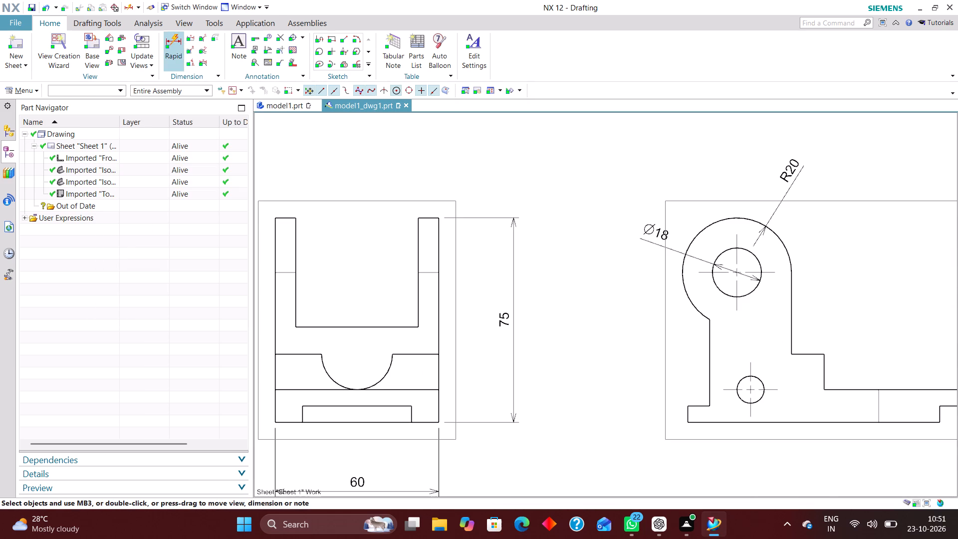
scroll(414, 226, "up", 4)
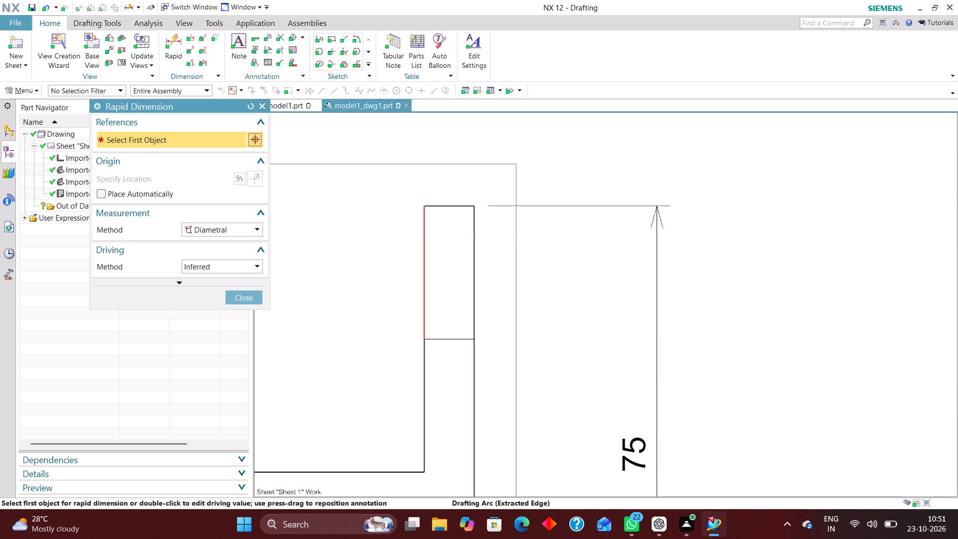
left_click(259, 228)
left_click(245, 246)
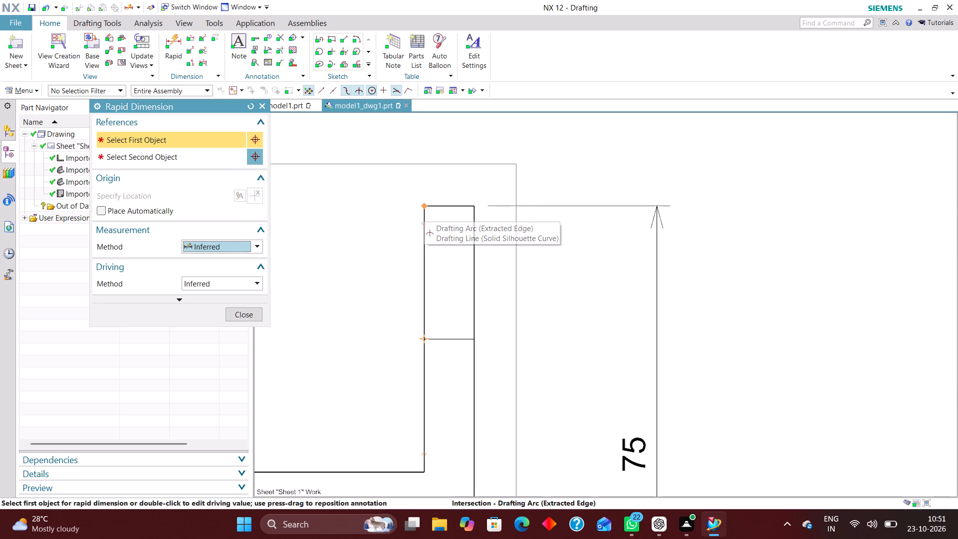
left_click(424, 205)
left_click(475, 206)
scroll(449, 239, "down", 1)
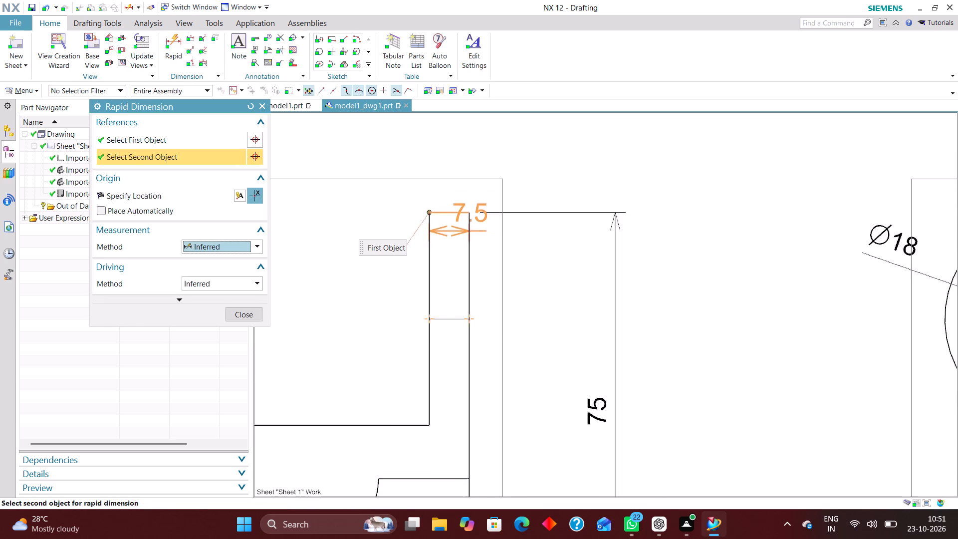
scroll(449, 239, "down", 2)
left_click(452, 166)
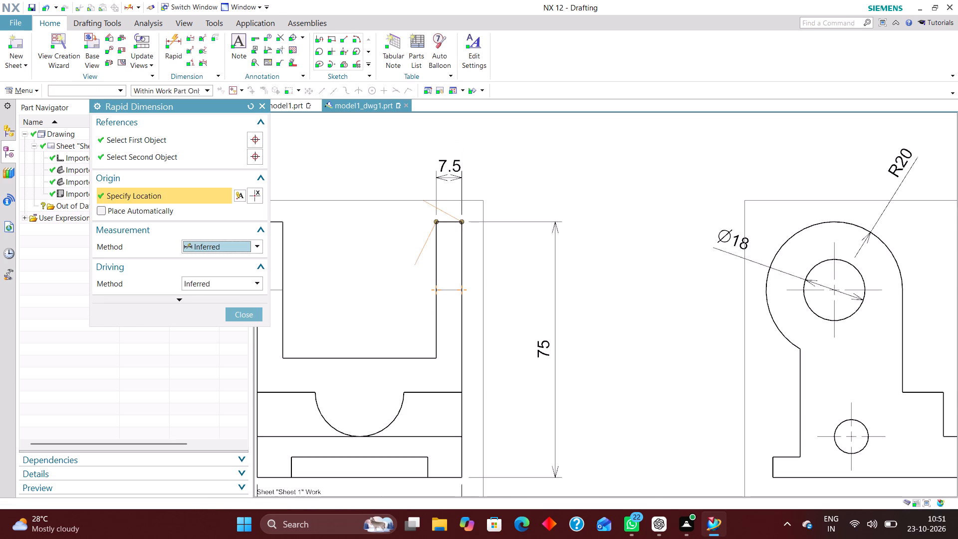
Dimension the left-hand lug's thickness in the end view between its top corners, placing it above the lug.
scroll(515, 218, "down", 7)
scroll(394, 229, "up", 5)
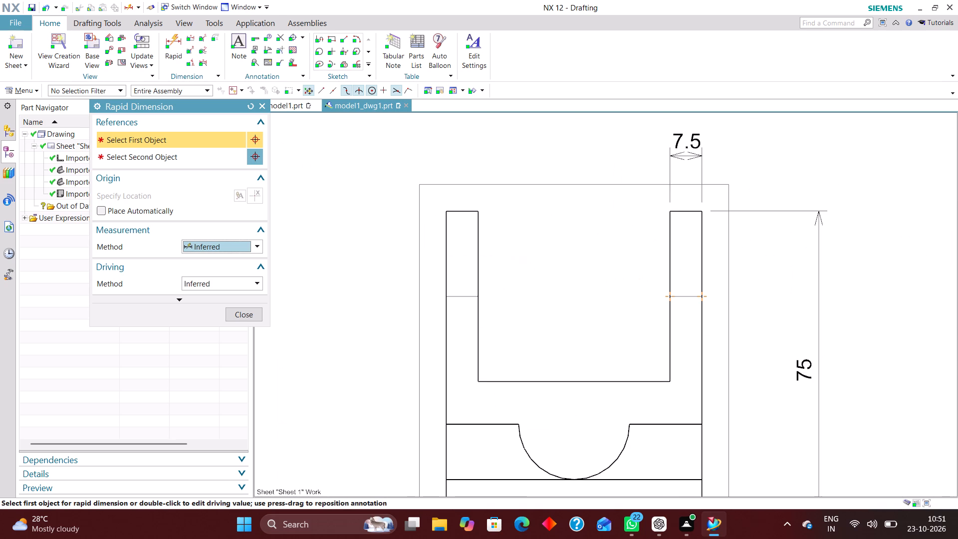
left_click(479, 210)
left_click(447, 210)
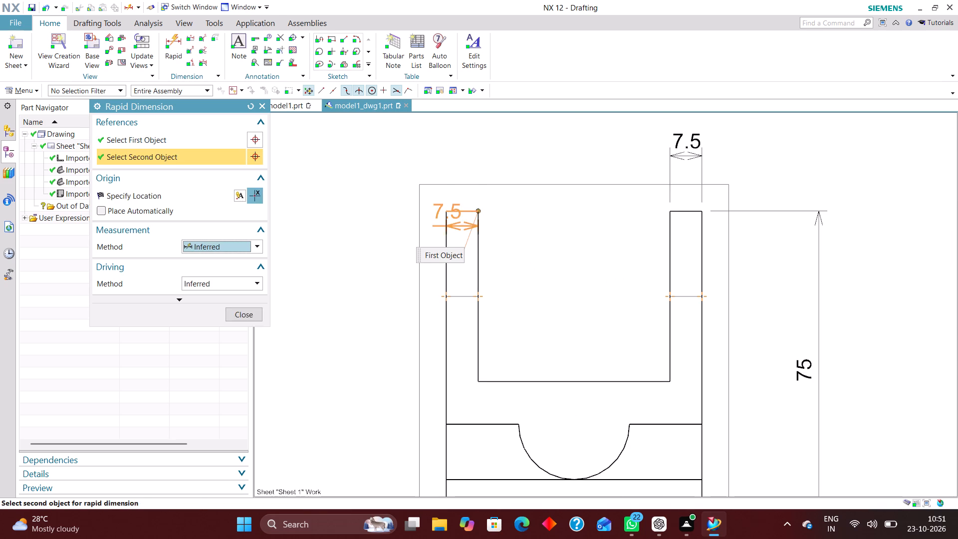
left_click(462, 138)
Add a Radial dimension to the semicircular cutout in the end view, placing it inside the cutout.
scroll(370, 250, "down", 2)
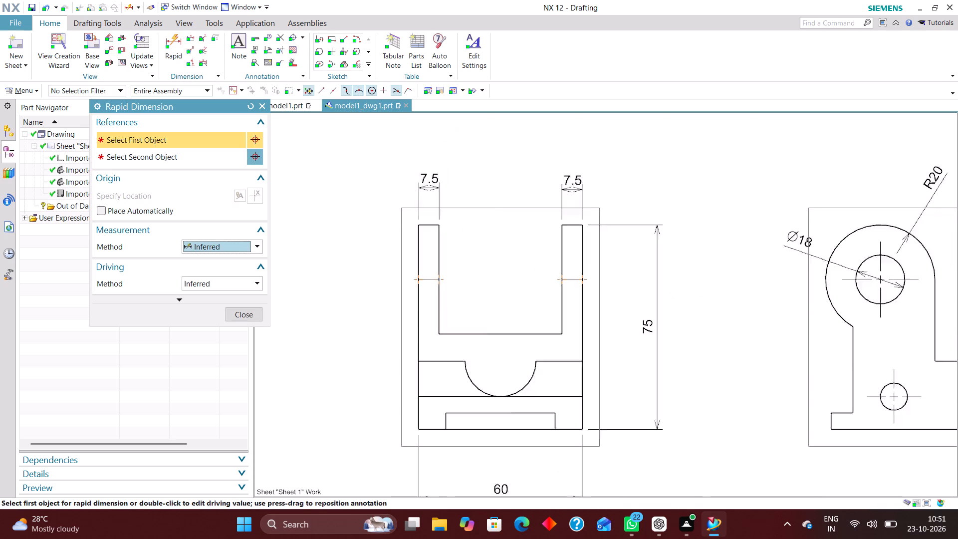
scroll(370, 250, "down", 2)
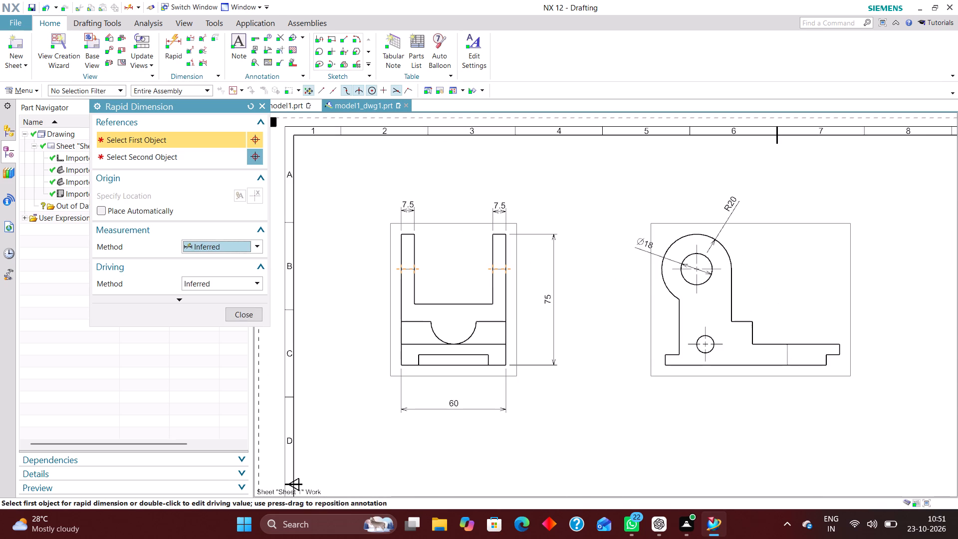
scroll(454, 357, "up", 3)
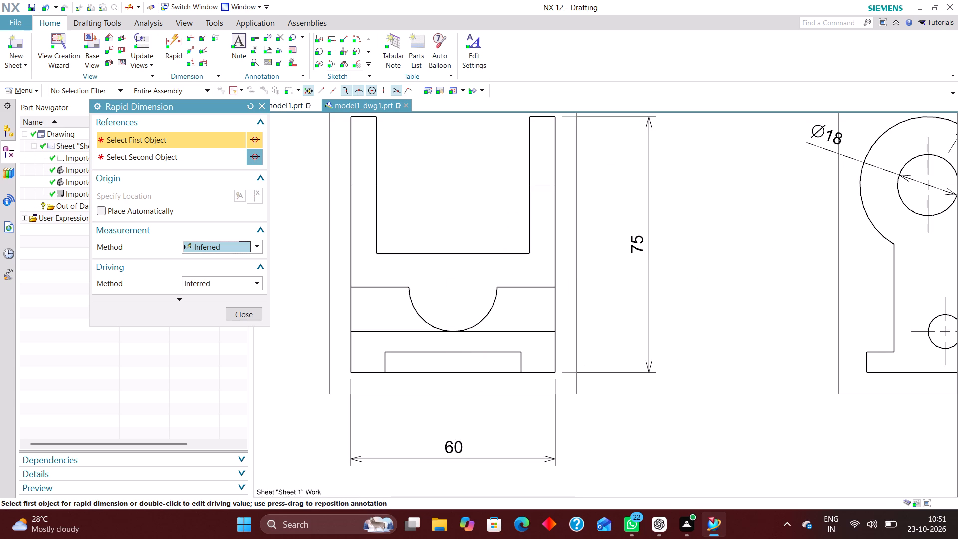
left_click(259, 244)
left_click(223, 332)
scroll(432, 317, "down", 2)
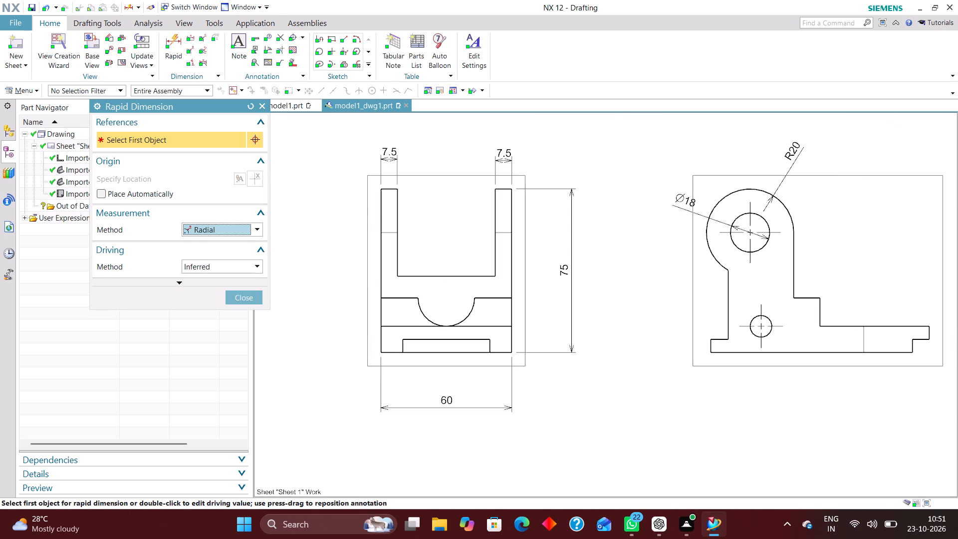
scroll(424, 315, "up", 3)
left_click(424, 315)
scroll(363, 342, "down", 4)
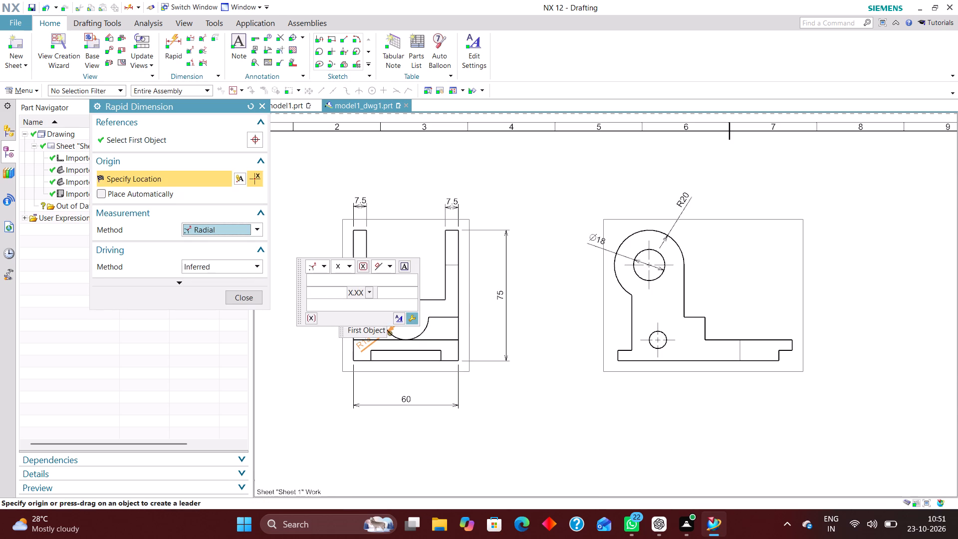
scroll(439, 334, "up", 4)
scroll(478, 297, "down", 3)
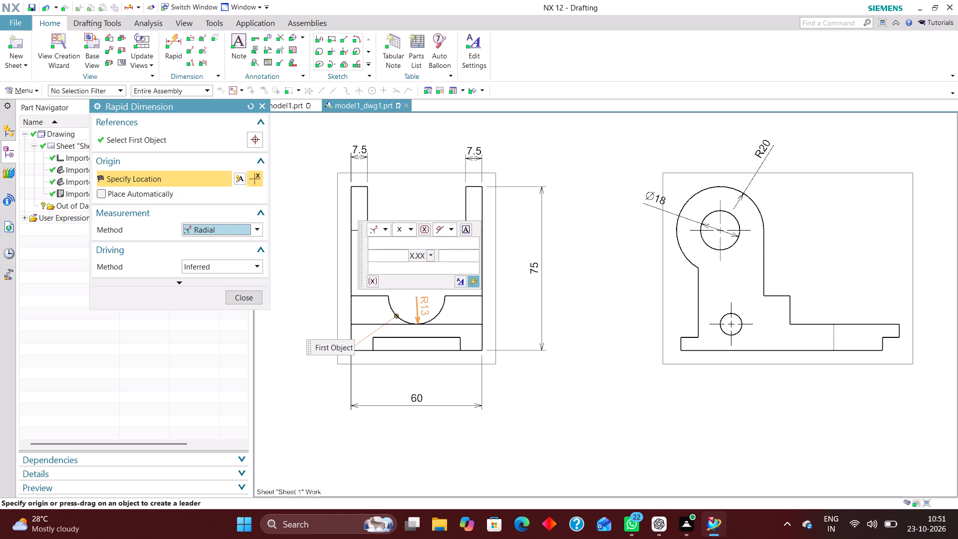
scroll(435, 303, "up", 4)
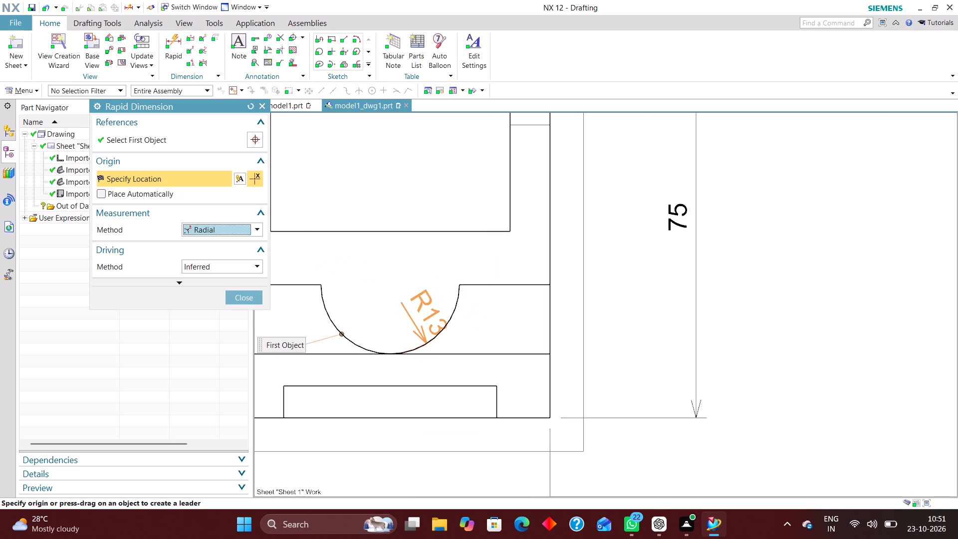
left_click(429, 311)
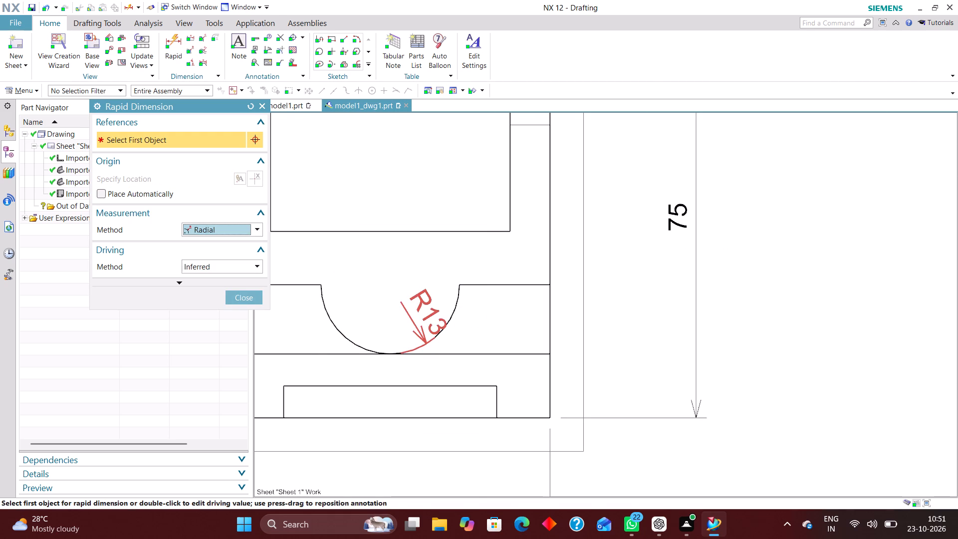
Add a Diametral dimension to the small lower hole in the front view, placing it just outside the hole at its lower right.
scroll(440, 304, "down", 4)
scroll(410, 330, "up", 3)
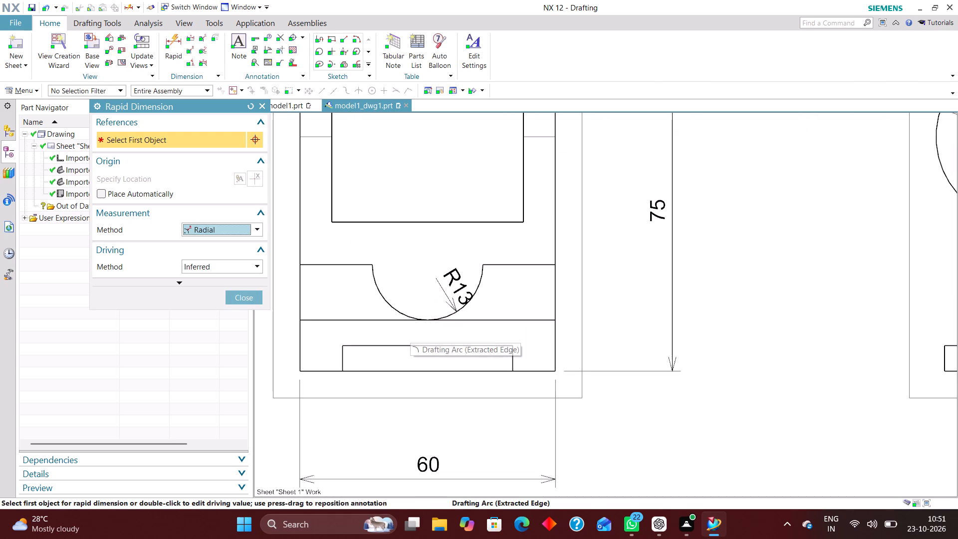
scroll(380, 275, "down", 5)
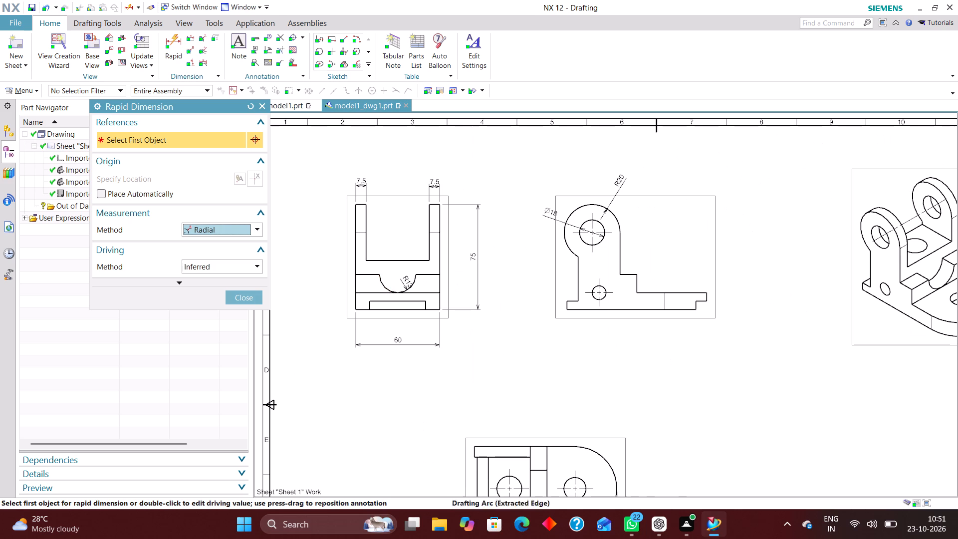
scroll(608, 283, "up", 3)
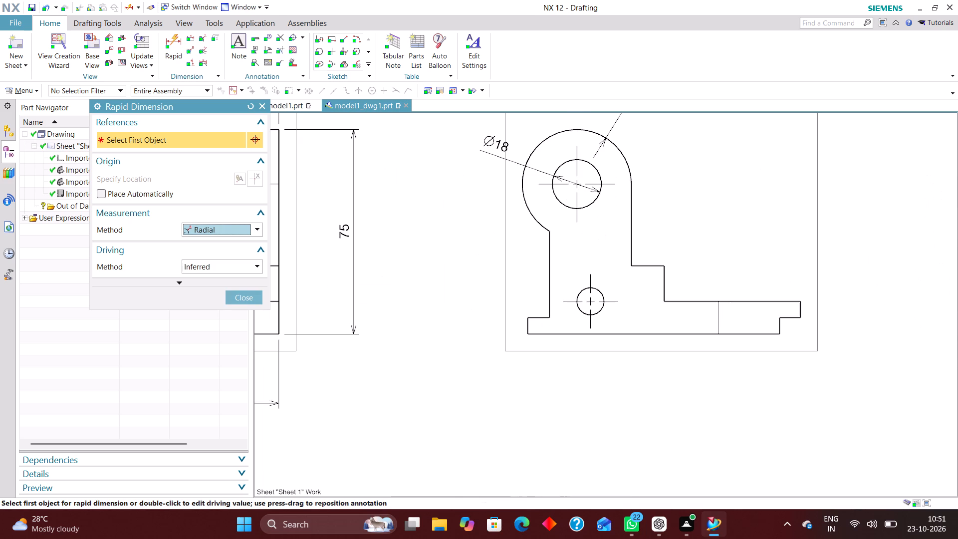
left_click(254, 230)
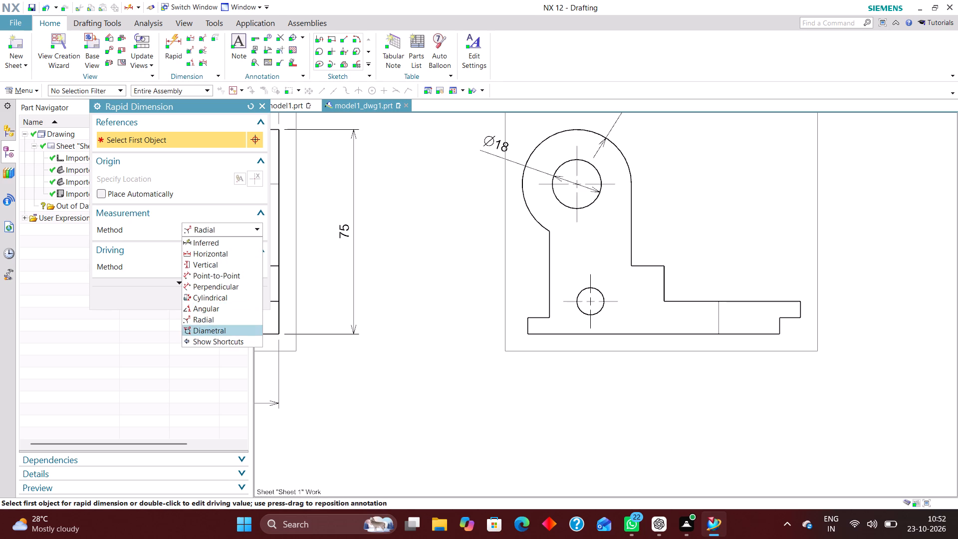
left_click(223, 330)
scroll(606, 299, "up", 6)
left_click(602, 293)
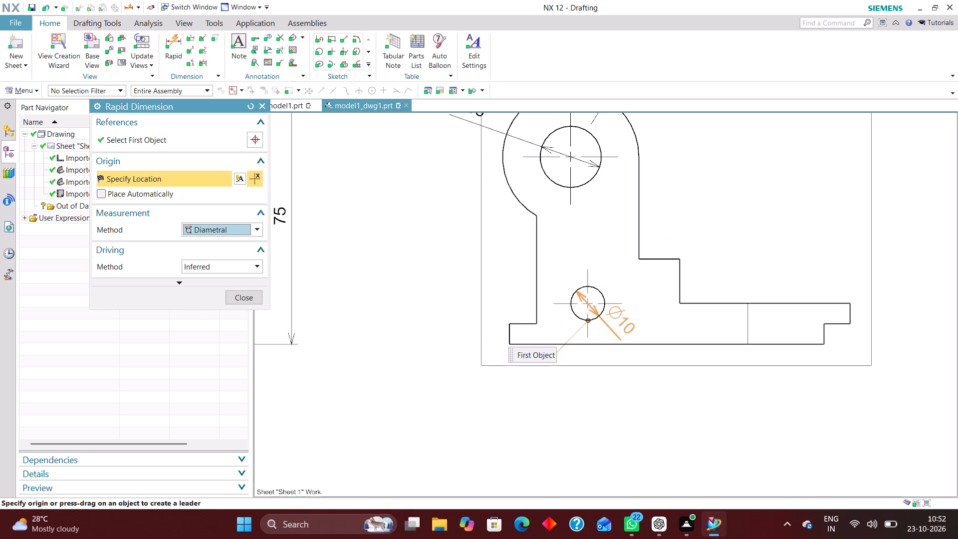
left_click(625, 323)
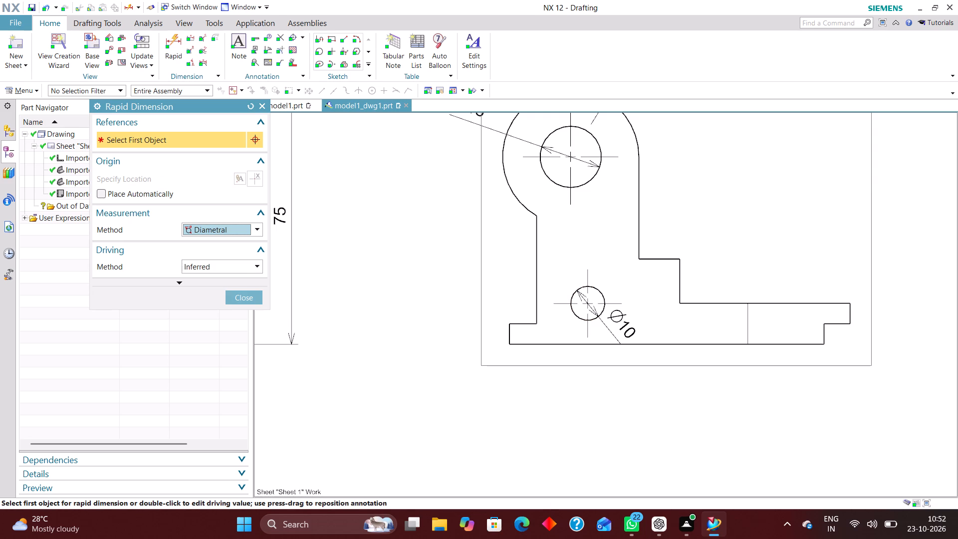
Dimension the horizontal distance from the small hole's centre to the lug's right vertical edge with the Inferred method, placing it above the hole.
left_click(255, 227)
left_click(231, 242)
scroll(589, 287, "up", 3)
left_click(586, 274)
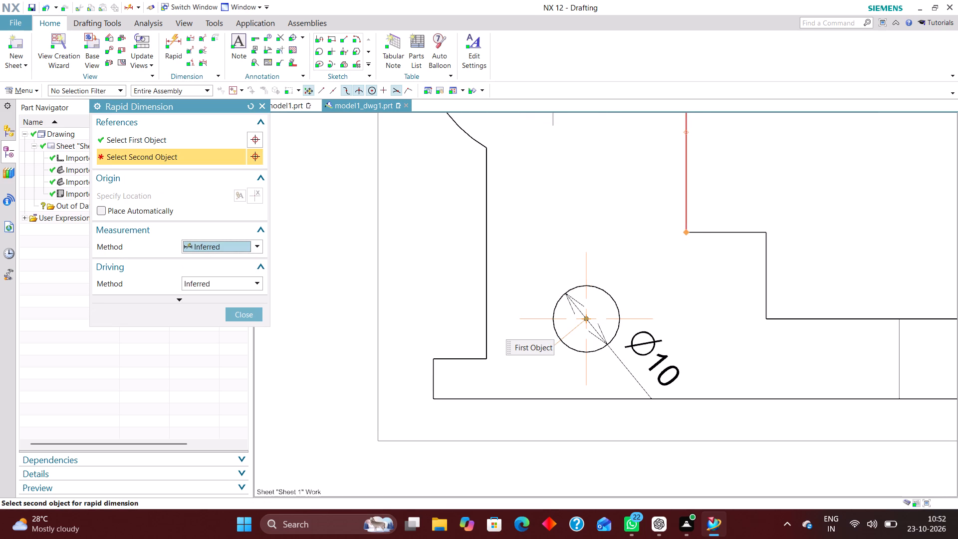
left_click(688, 193)
left_click(639, 217)
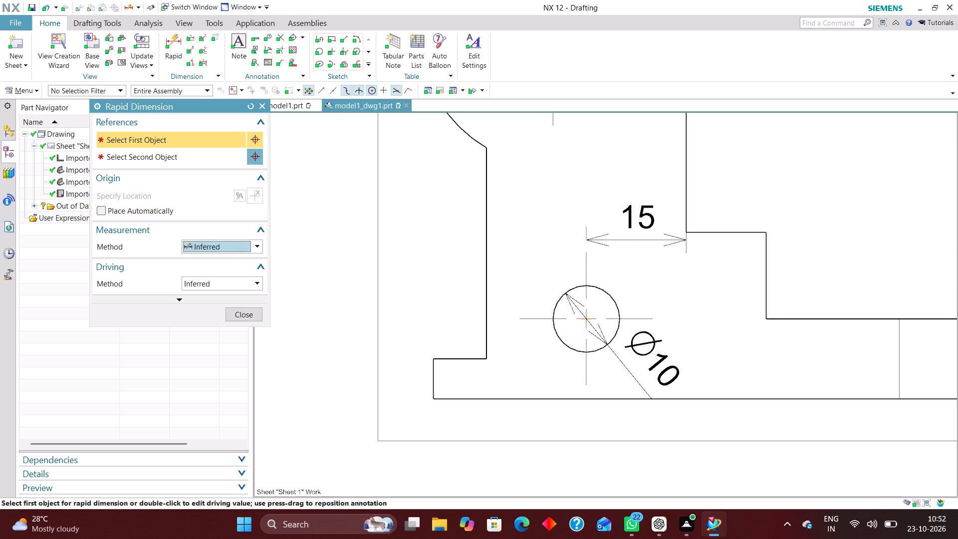
Dimension the height of the step beside the lug in the front view, placing it to the right of the step.
scroll(543, 364, "down", 2)
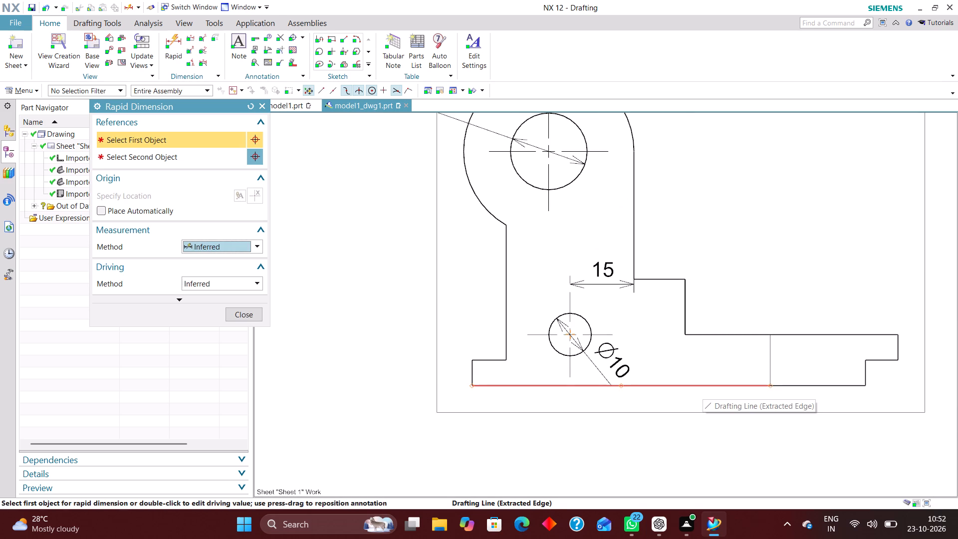
left_click(686, 335)
left_click(688, 278)
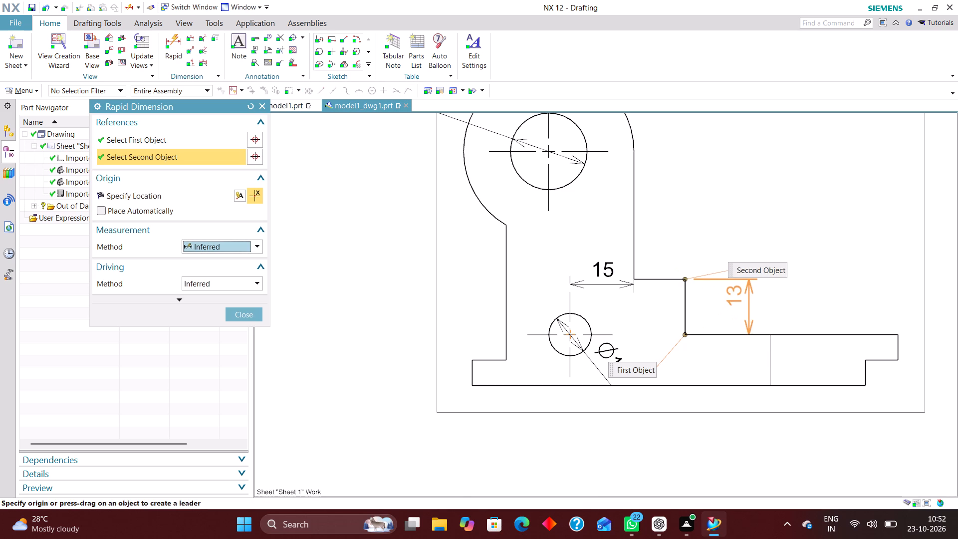
left_click(752, 303)
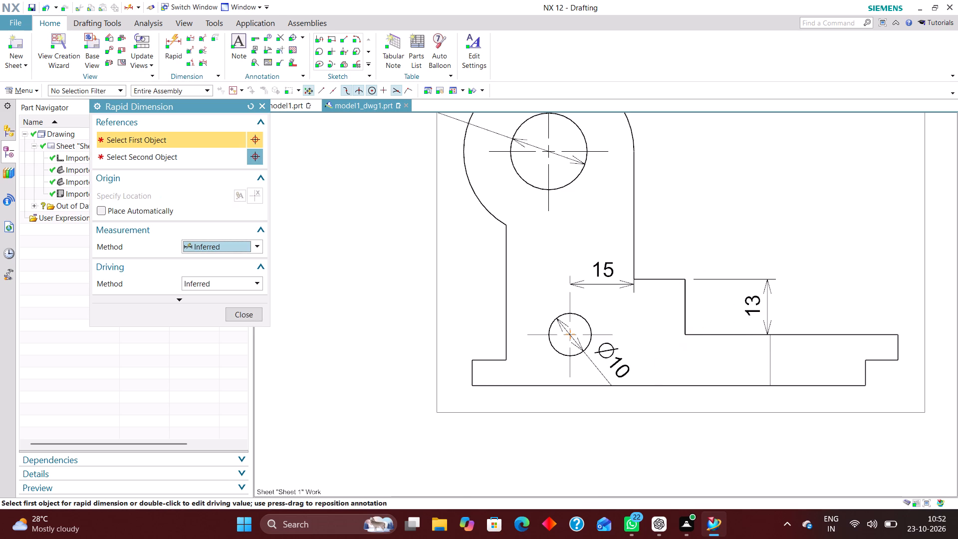
Dimension the horizontal width of the step beside the lug in the front view, placing it above the step.
left_click(634, 280)
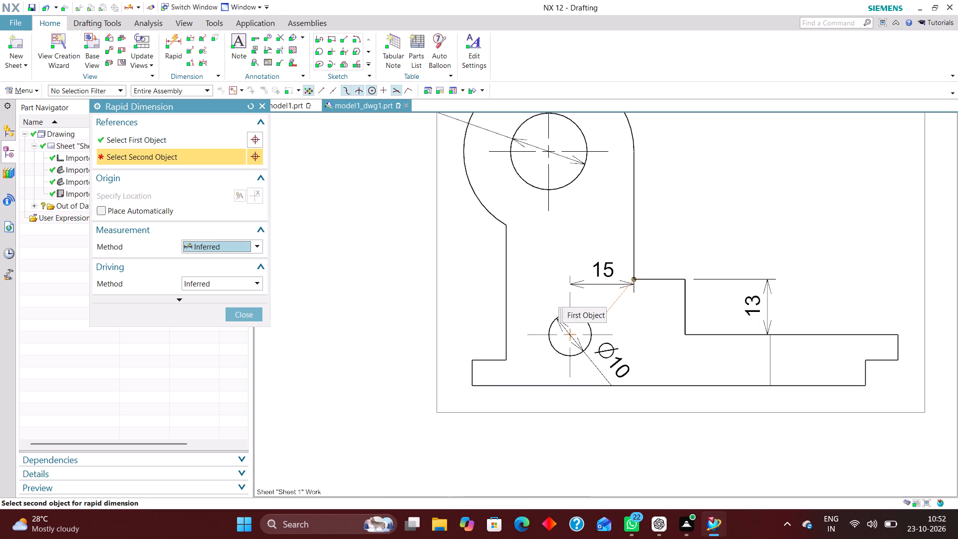
left_click(686, 279)
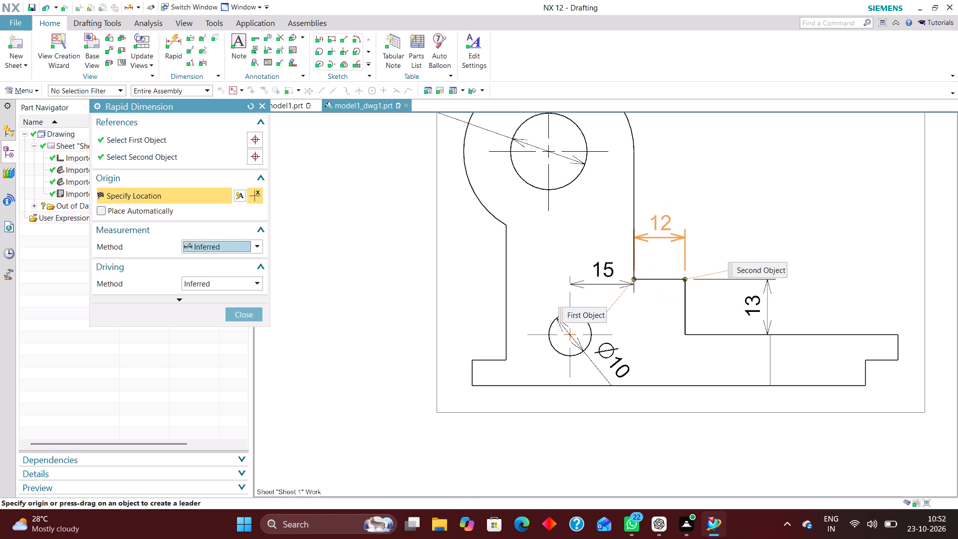
left_click(659, 223)
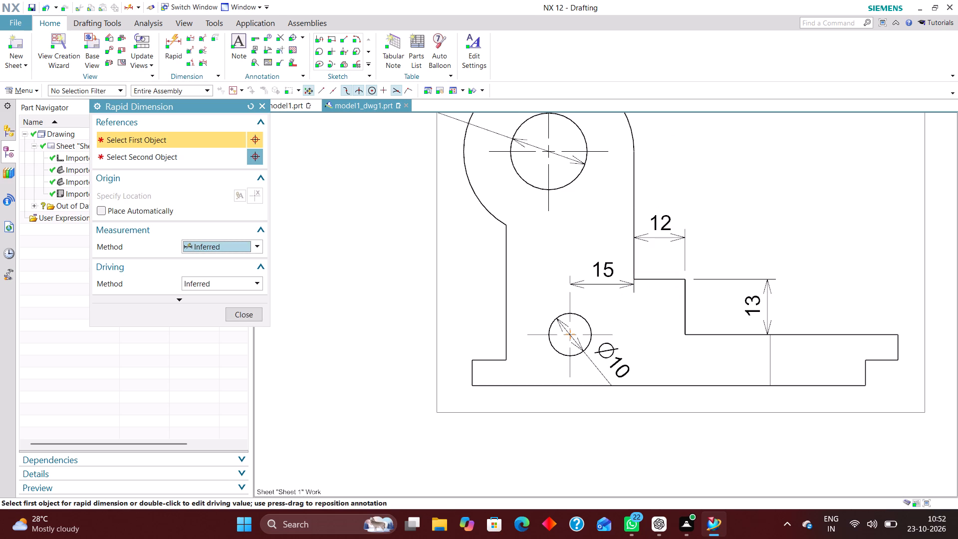
scroll(694, 342, "down", 2)
scroll(657, 299, "up", 2)
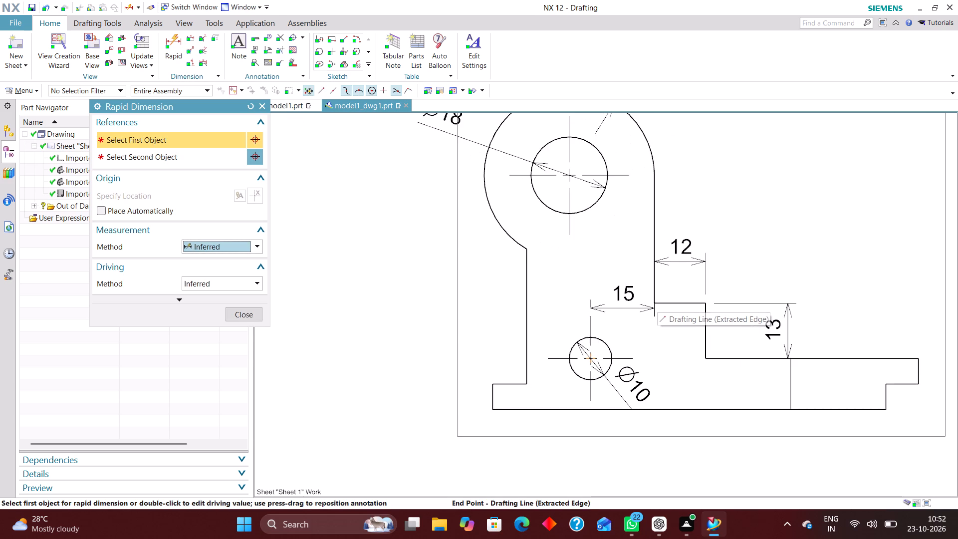
Move the horizontal dimension between the small hole's centre and the lug edge to below the front view.
scroll(660, 305, "down", 3)
scroll(661, 339, "up", 2)
left_click_drag(632, 285, 634, 420)
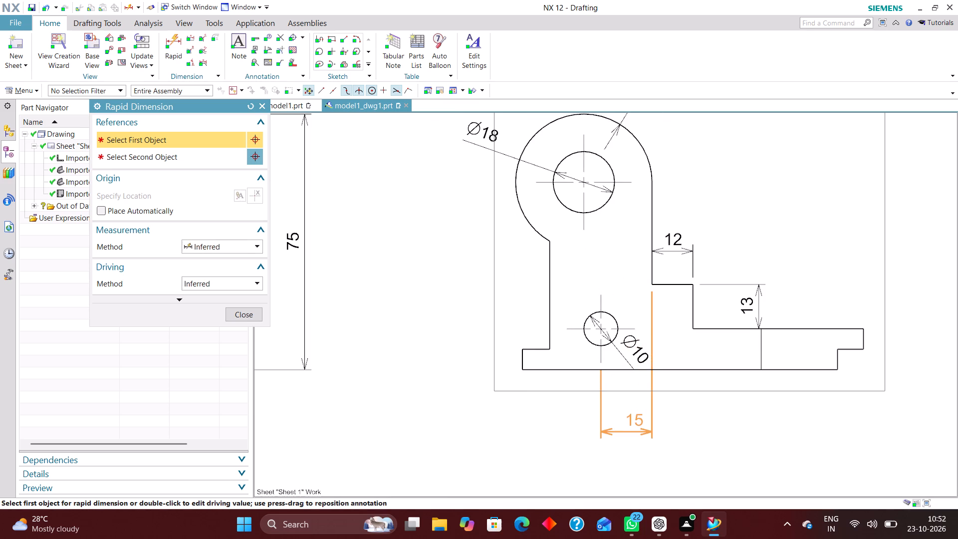
left_click_drag(634, 420, 634, 421)
Move the small hole's diameter dimension to the lower left of the hole in the front view.
left_click_drag(641, 354, 565, 354)
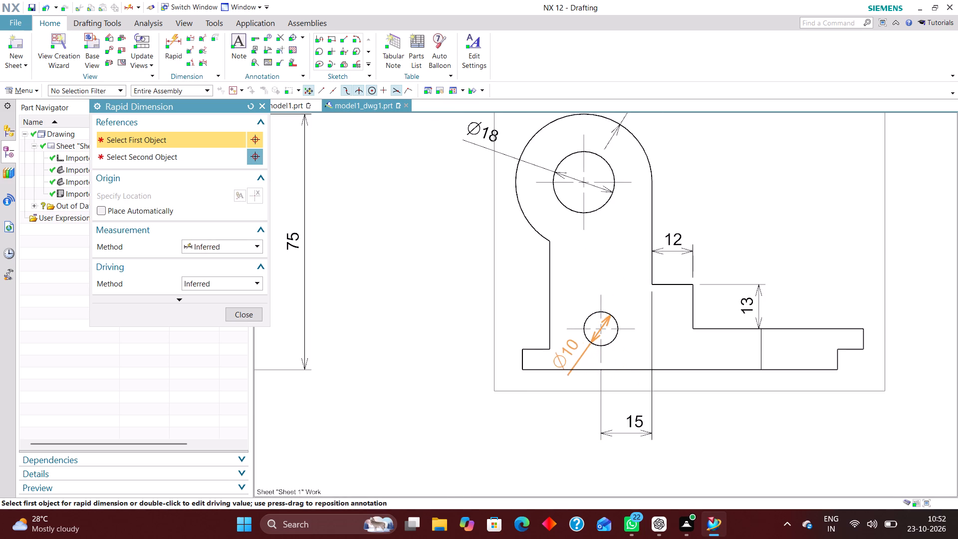
left_click_drag(565, 354, 566, 358)
Dimension the lug's horizontal width between its two vertical edges in the front view, placing it inside the lug above the small hole.
left_click(652, 286)
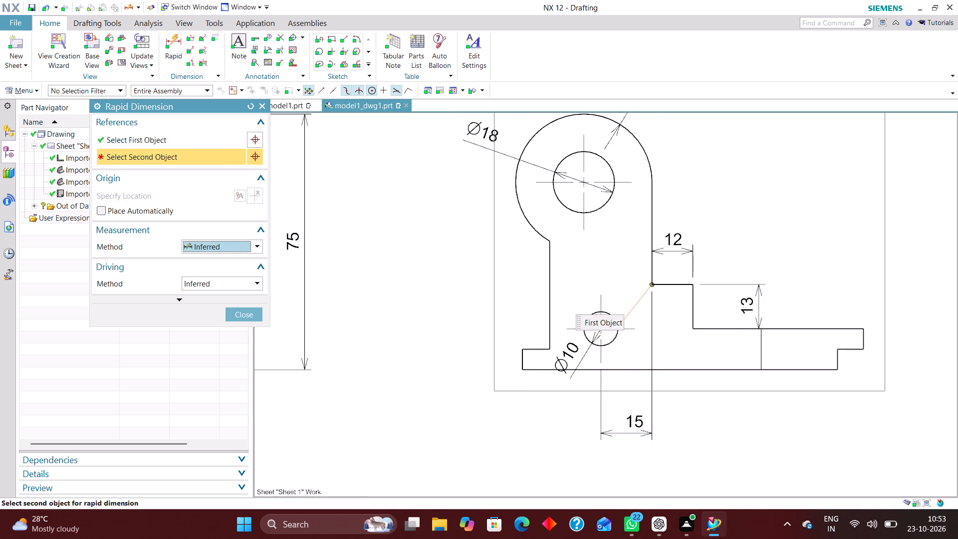
left_click(549, 286)
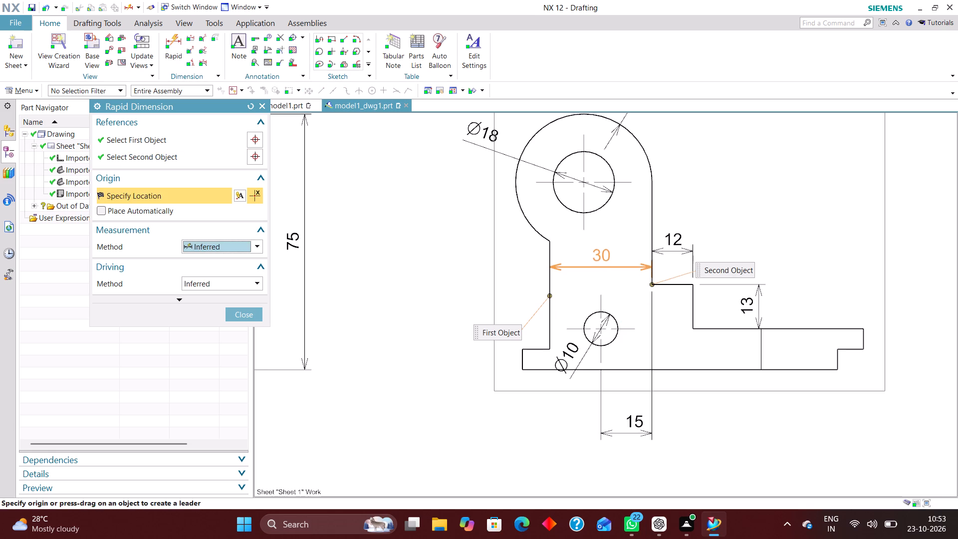
left_click(599, 258)
Dimension the width of the bottom recess in the end view, placing it between the view and the overall width dimension.
scroll(577, 366, "down", 5)
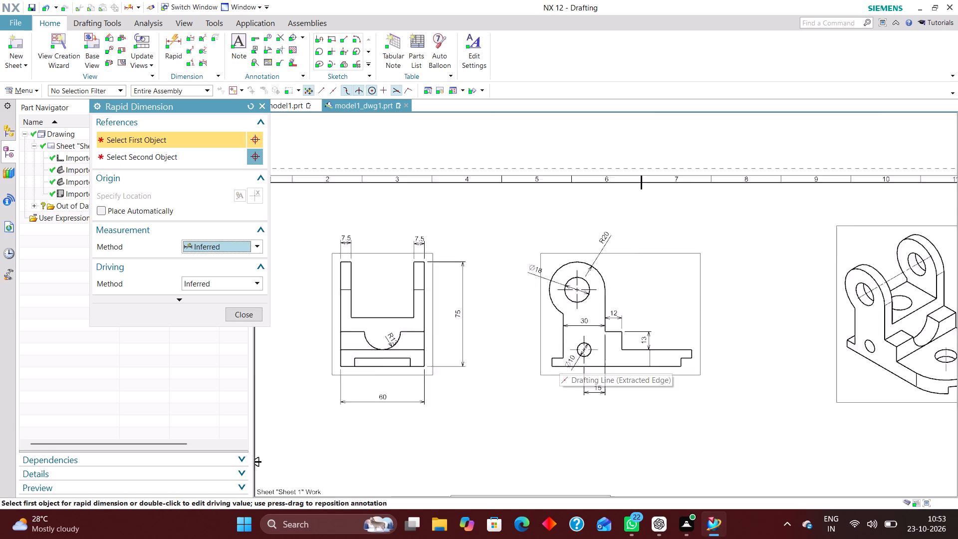
scroll(392, 305, "up", 5)
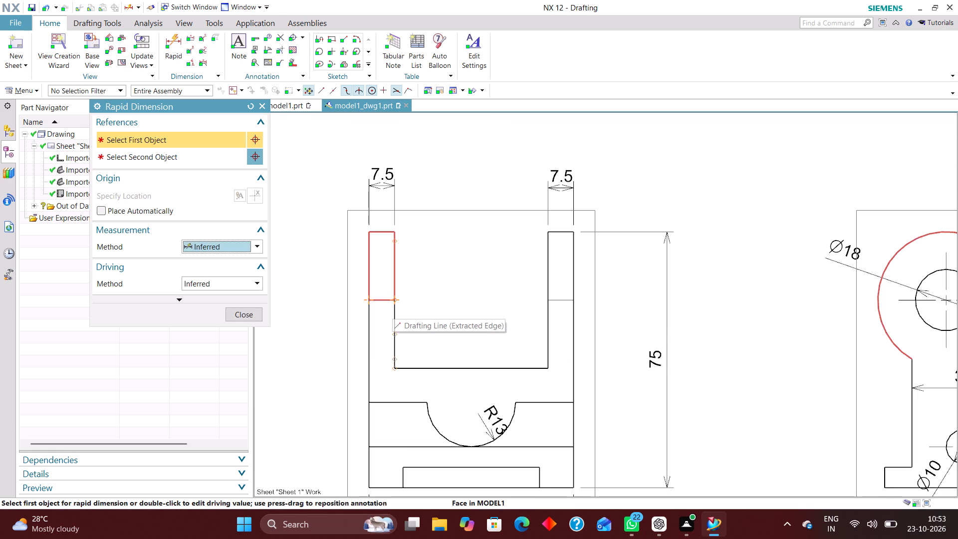
scroll(487, 310, "down", 3)
scroll(486, 330, "up", 3)
scroll(478, 291, "down", 1)
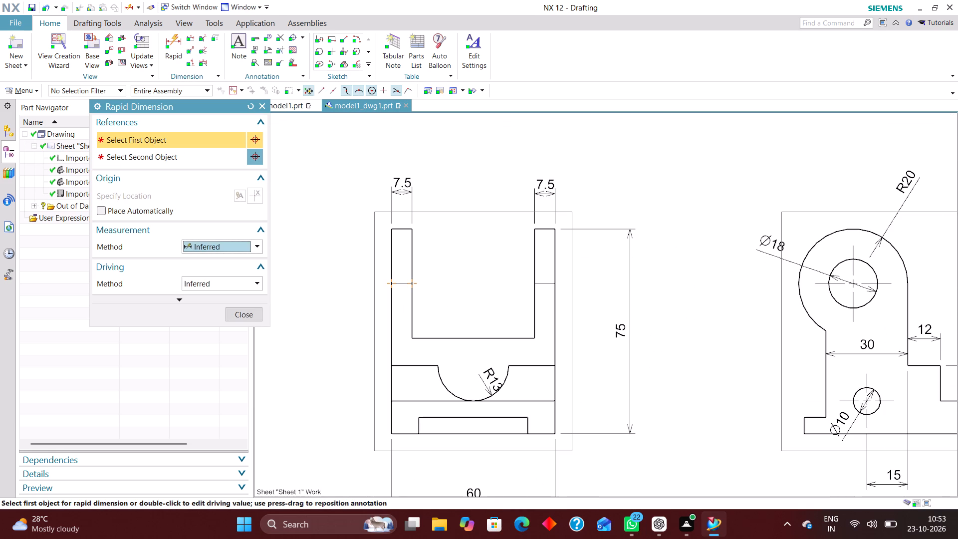
scroll(474, 334, "down", 2)
scroll(442, 403, "up", 6)
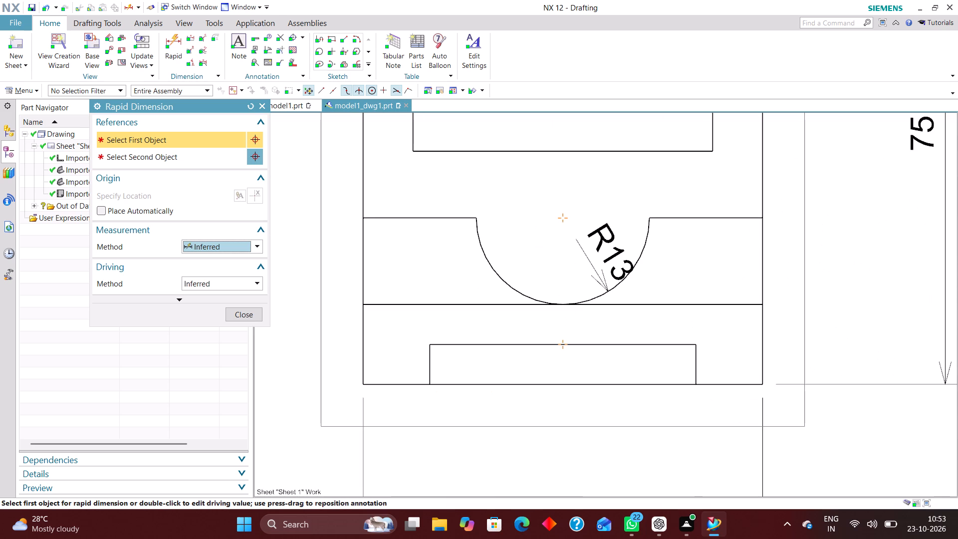
left_click(431, 386)
left_click(696, 384)
scroll(586, 397, "down", 2)
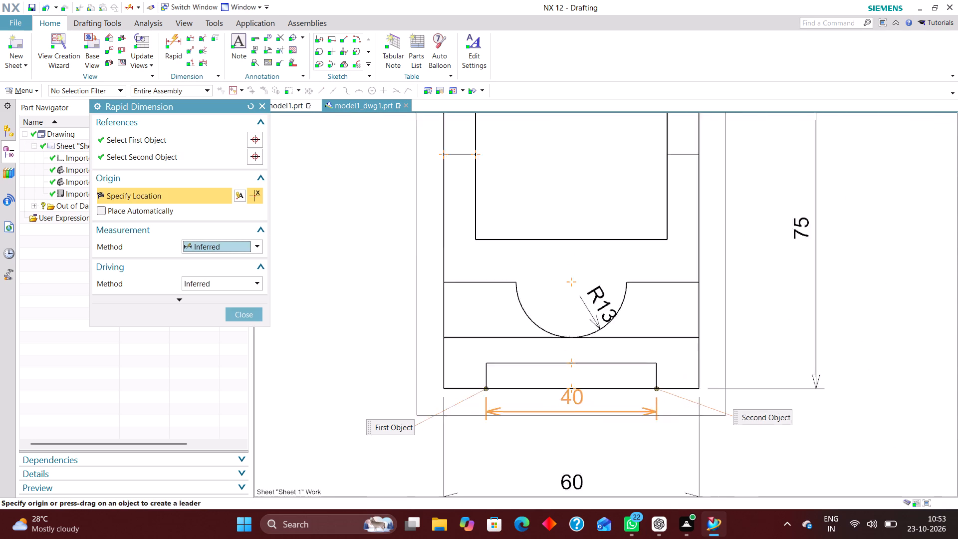
scroll(586, 397, "down", 2)
left_click(574, 420)
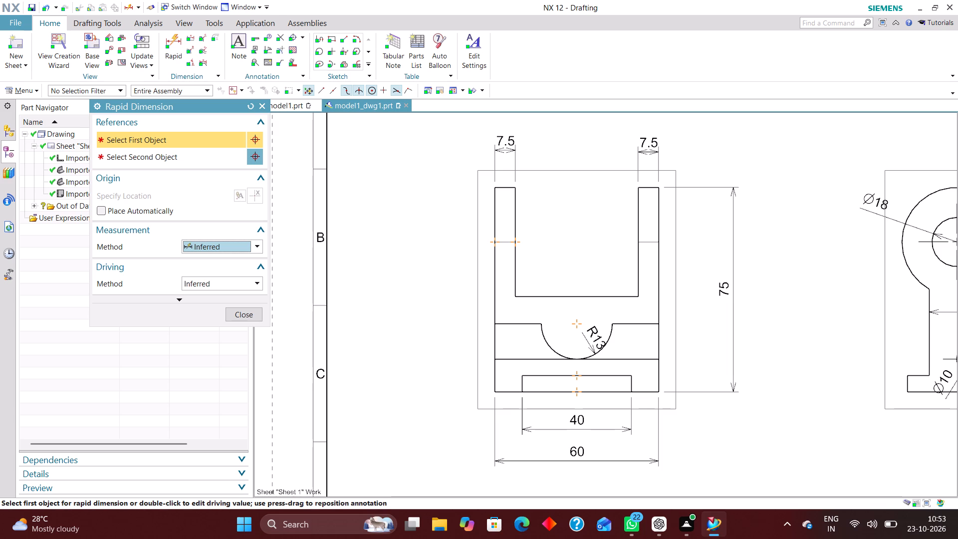
Add a Diametral dimension to the hole in the rounded end of the top view, placing it at the hole's upper right.
scroll(527, 361, "down", 5)
scroll(441, 348, "down", 2)
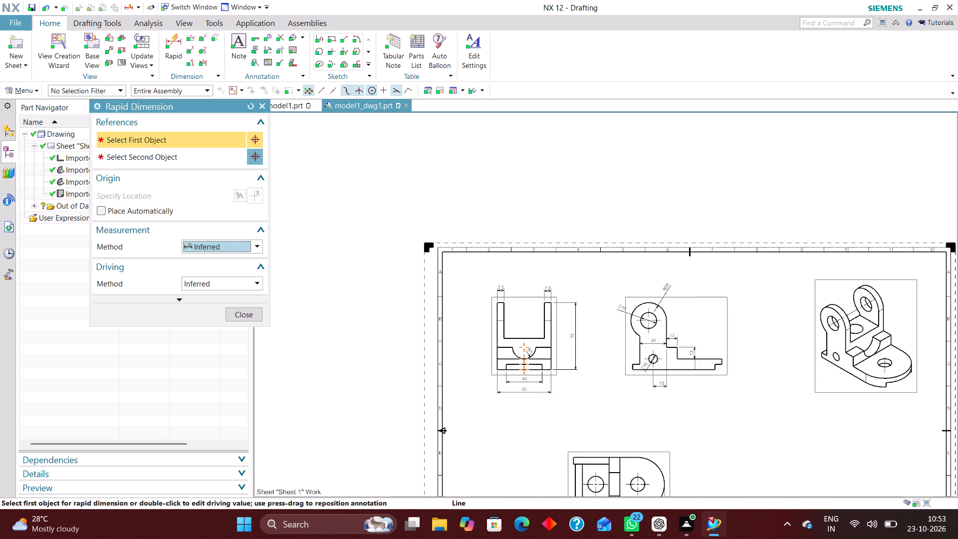
scroll(593, 362, "down", 1)
scroll(584, 462, "up", 6)
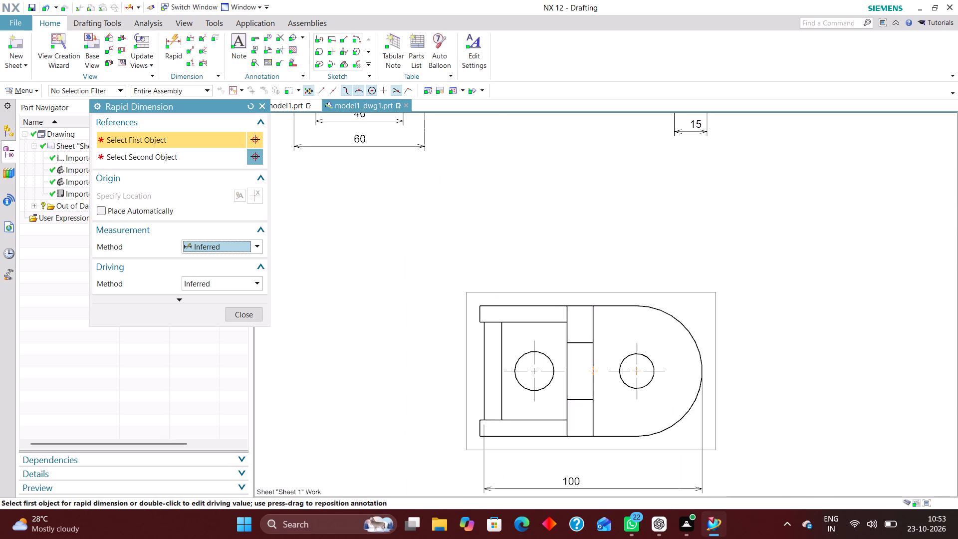
left_click(255, 244)
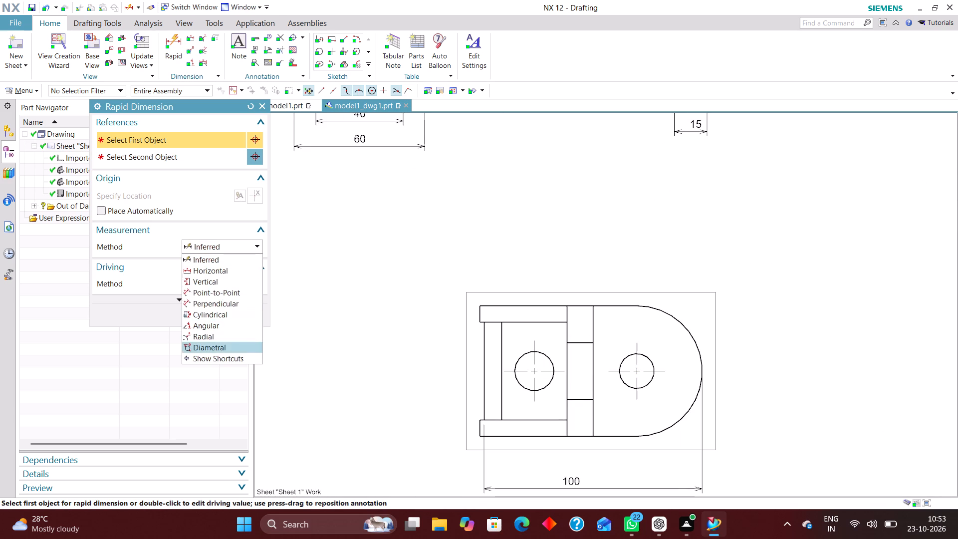
left_click(221, 347)
scroll(652, 373, "up", 4)
left_click(645, 335)
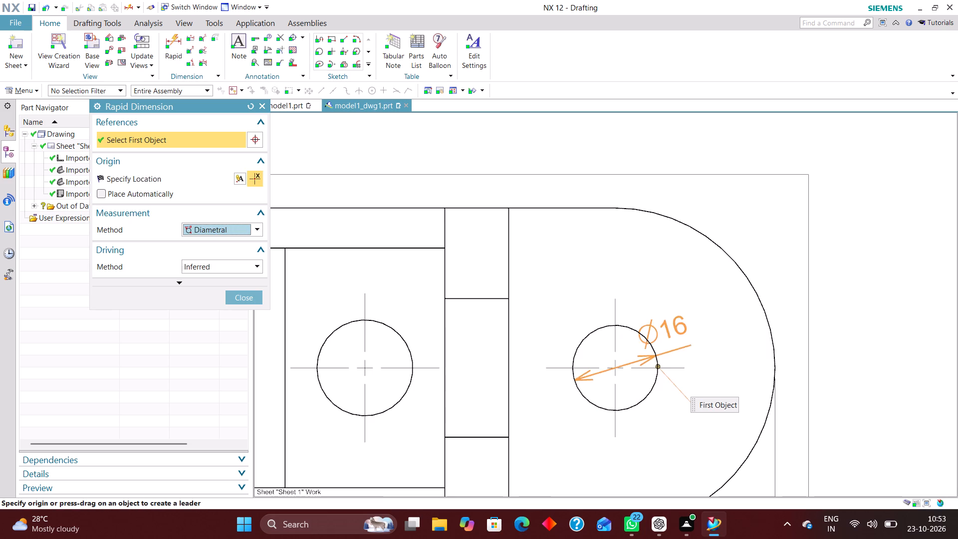
left_click(670, 286)
Dimension the overall depth of the base in the top view with the Inferred method, placing it to the right of the rounded end.
scroll(659, 359, "down", 2)
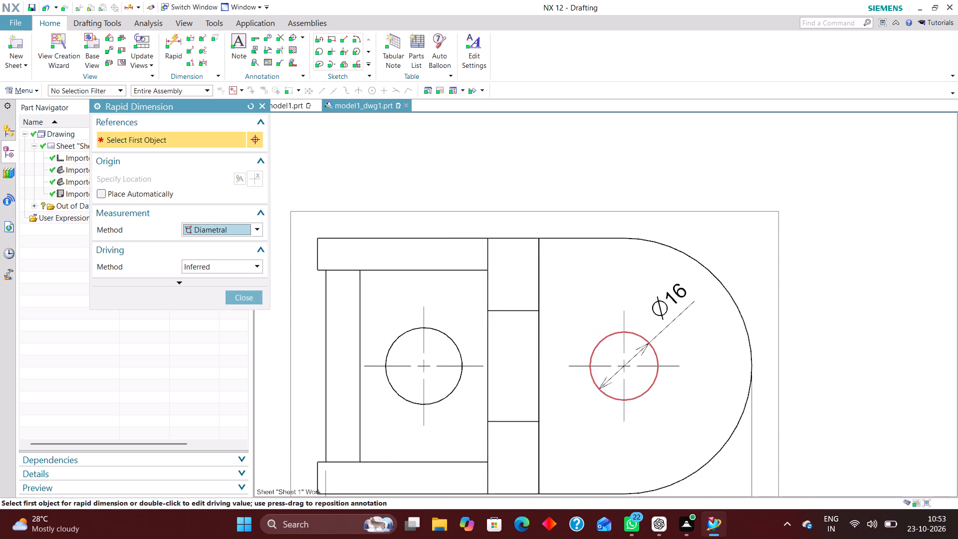
scroll(659, 359, "down", 1)
scroll(578, 343, "down", 3)
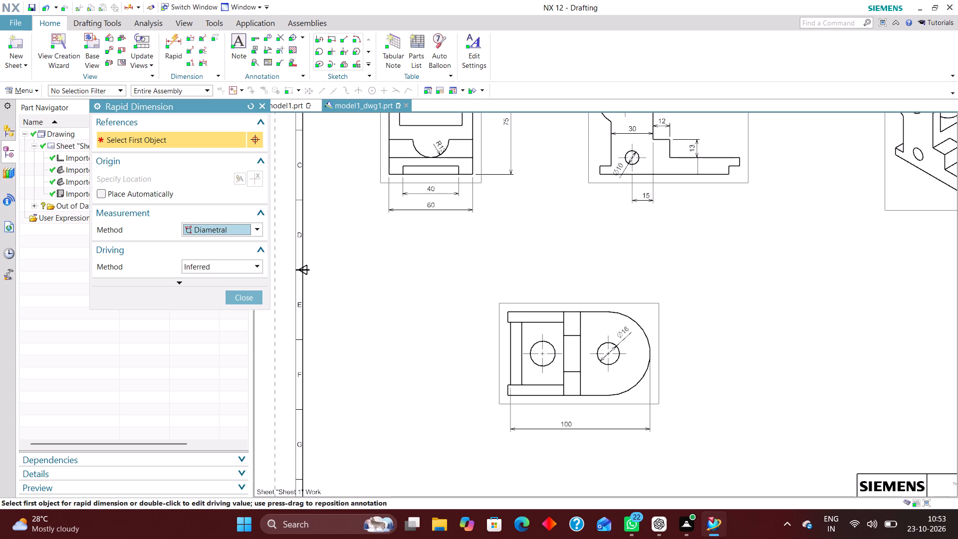
left_click(257, 224)
left_click(240, 241)
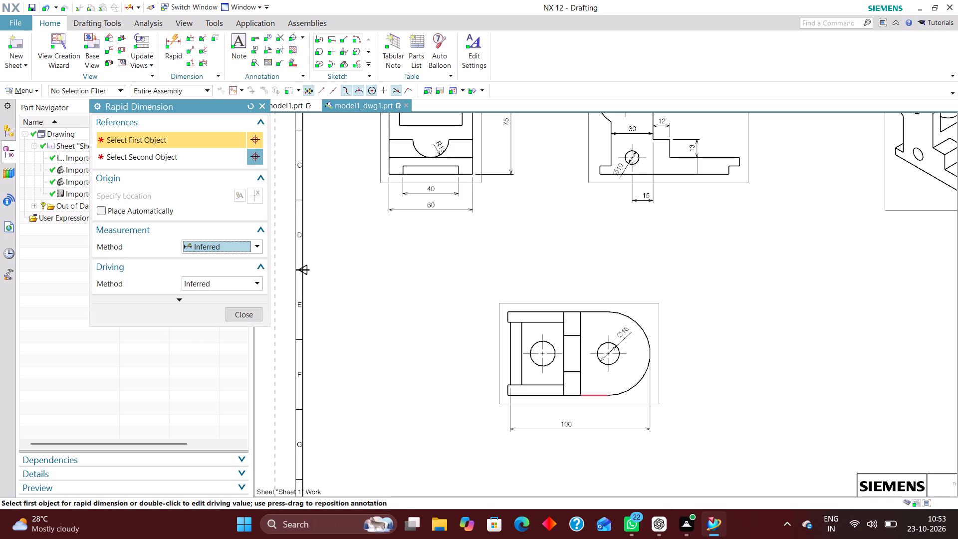
scroll(572, 394, "up", 5)
left_click(591, 397)
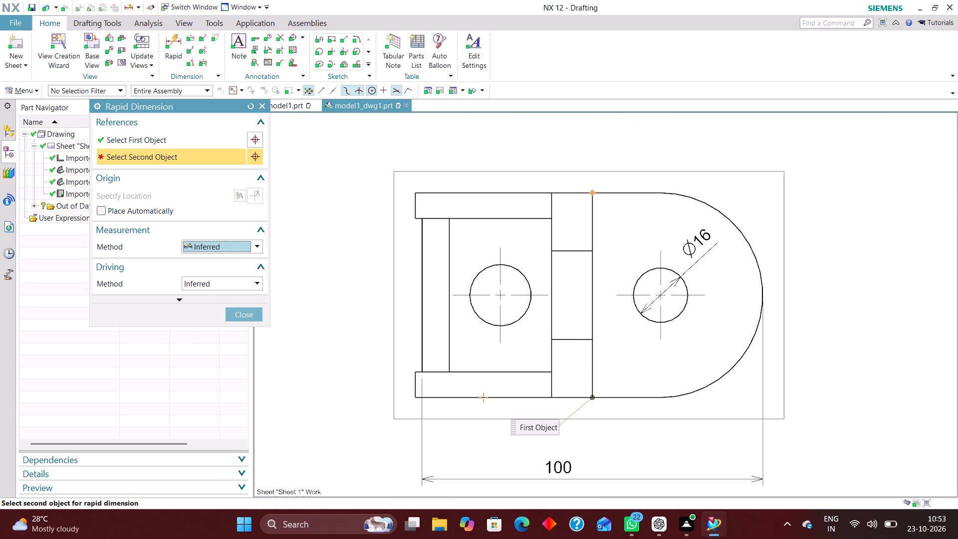
left_click(593, 192)
left_click(837, 293)
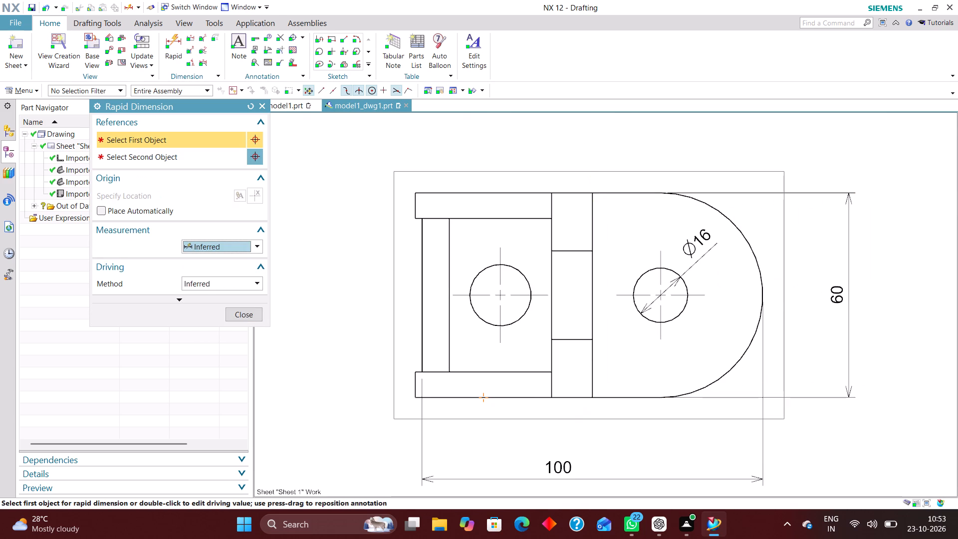
Dimension the horizontal distance from the base's left edge to the step's right edge in the top view, placing it above the overall length dimension.
scroll(701, 346, "down", 2)
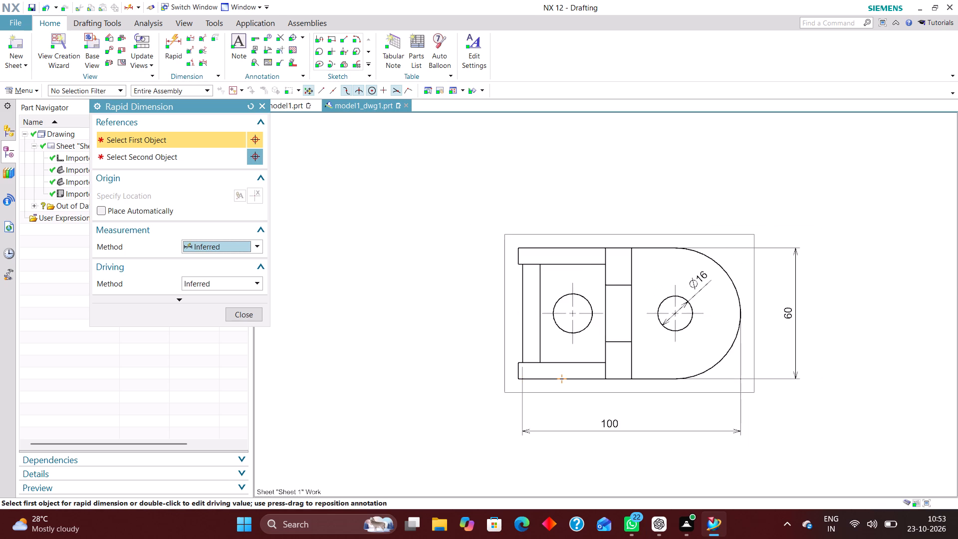
scroll(484, 437, "up", 3)
scroll(525, 368, "down", 3)
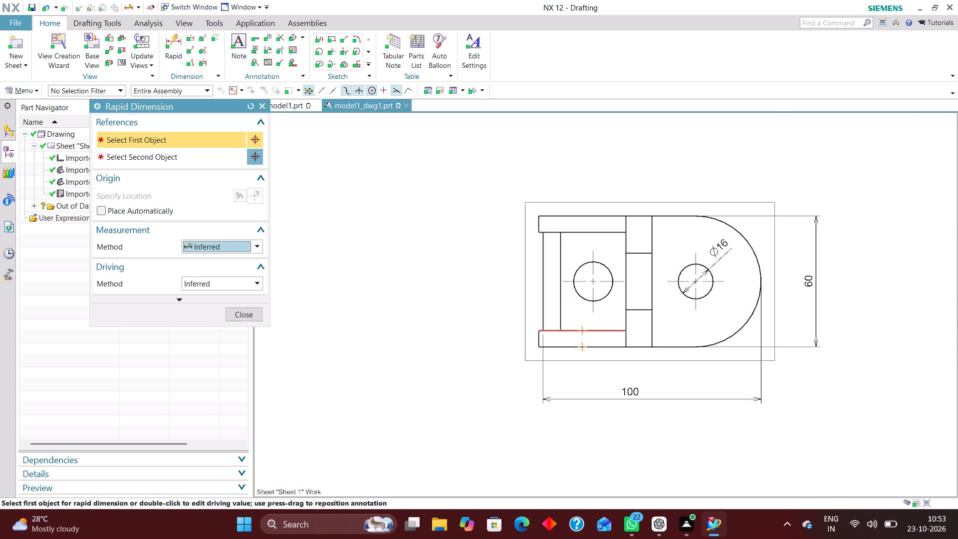
left_click(541, 330)
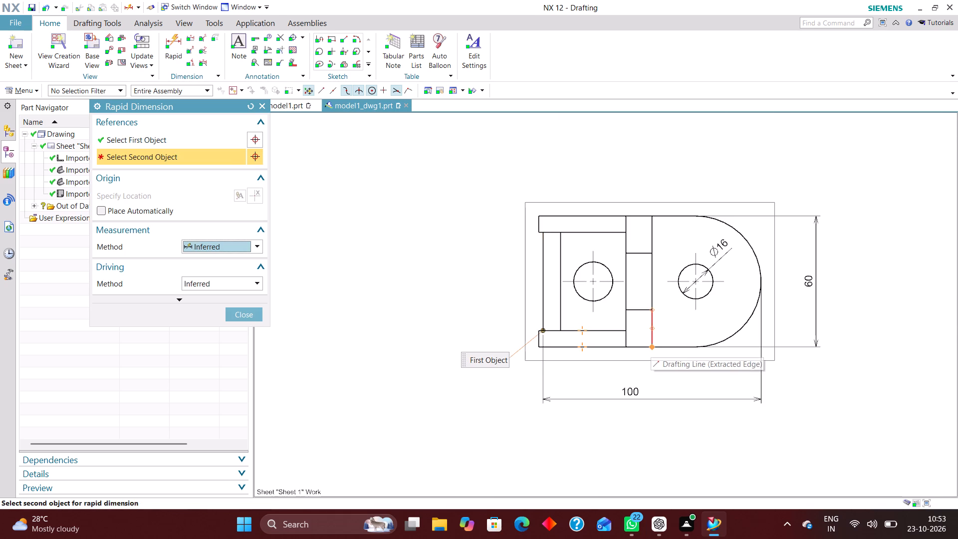
left_click(652, 347)
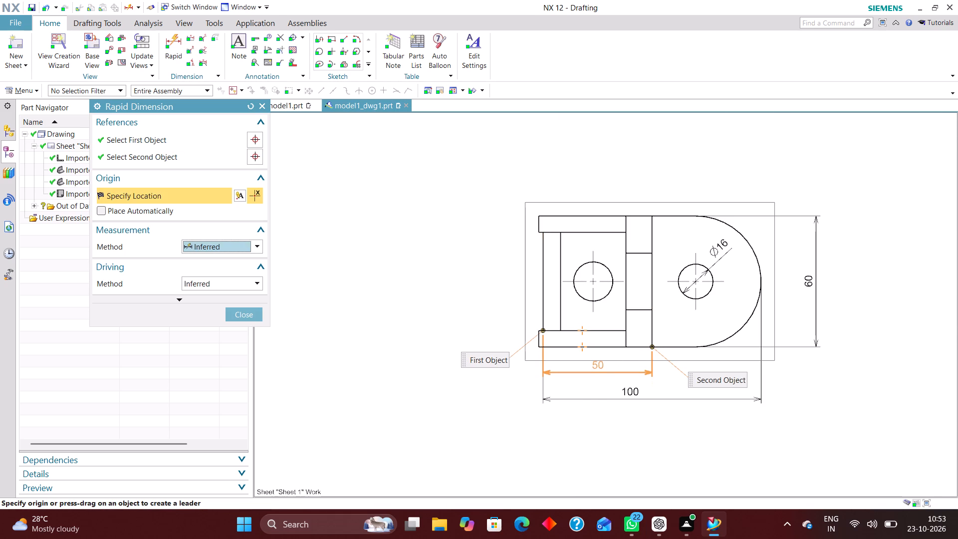
left_click(596, 365)
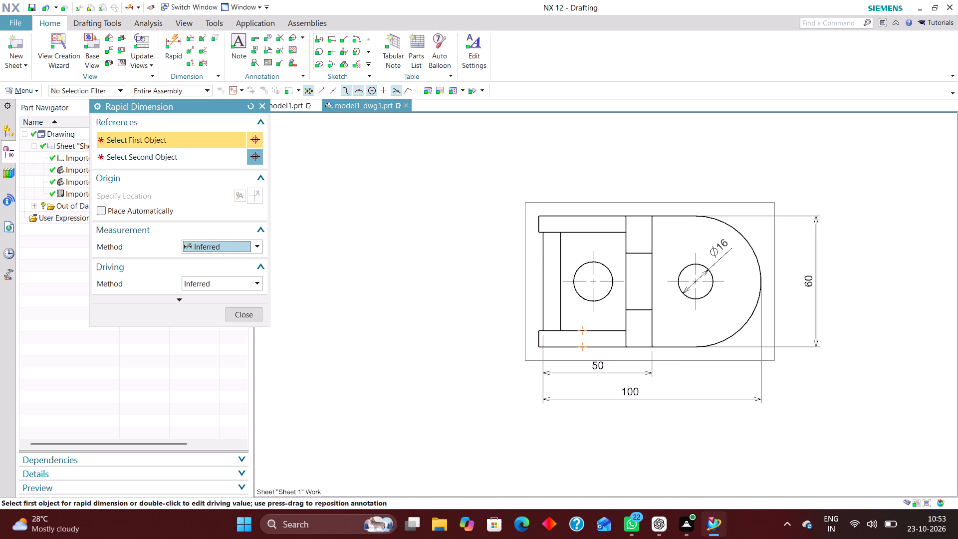
Dimension the horizontal distance from the lug's lower-left corner to the left hole's centre in the top view, placing it below the view, and finish dimensioning.
scroll(583, 435, "down", 2)
scroll(578, 412, "up", 3)
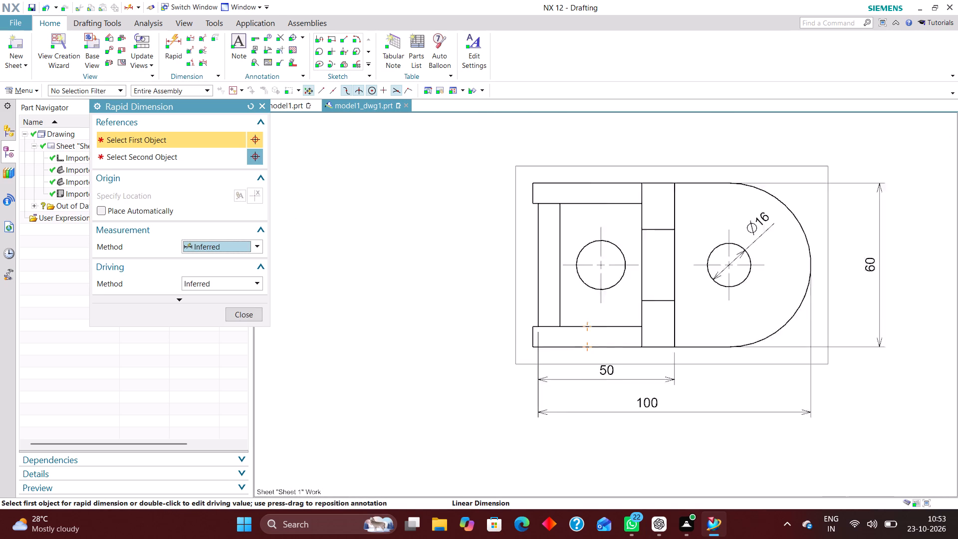
scroll(578, 412, "up", 2)
scroll(576, 439, "down", 6)
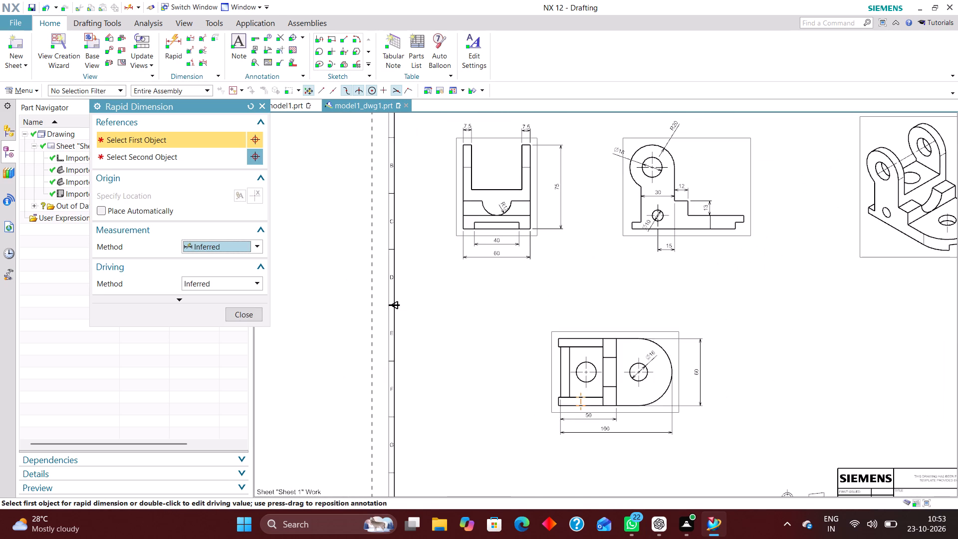
scroll(573, 399, "up", 5)
scroll(514, 374, "down", 1)
scroll(528, 418, "up", 4)
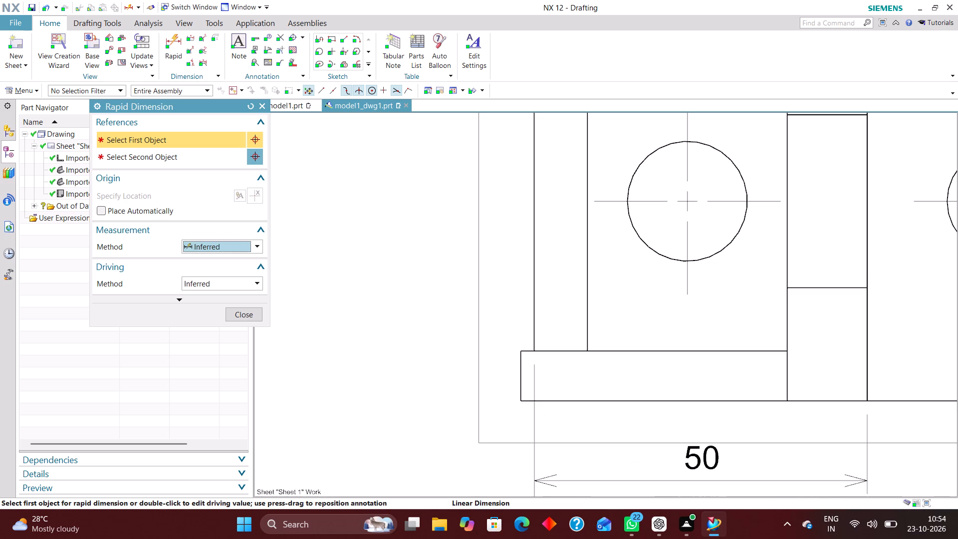
left_click(520, 403)
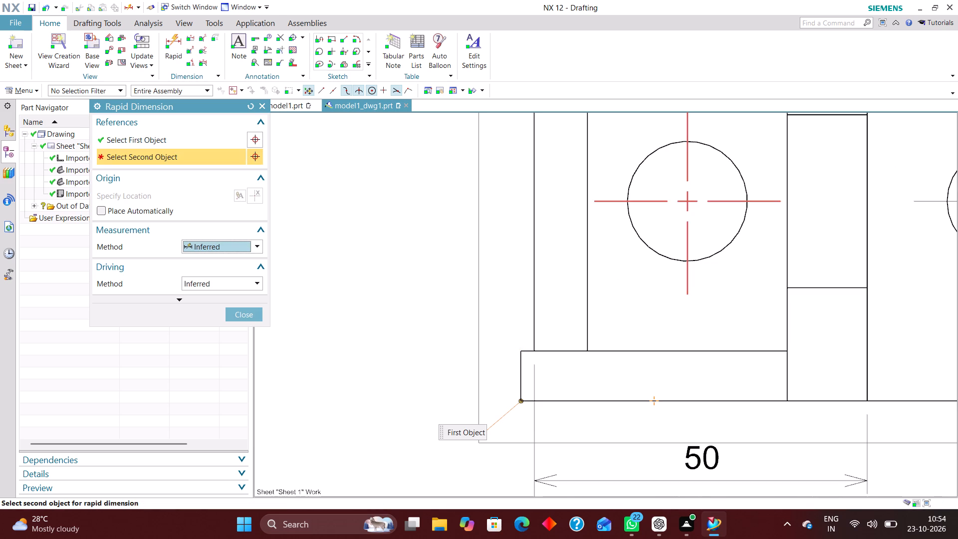
left_click(686, 283)
scroll(620, 344, "down", 4)
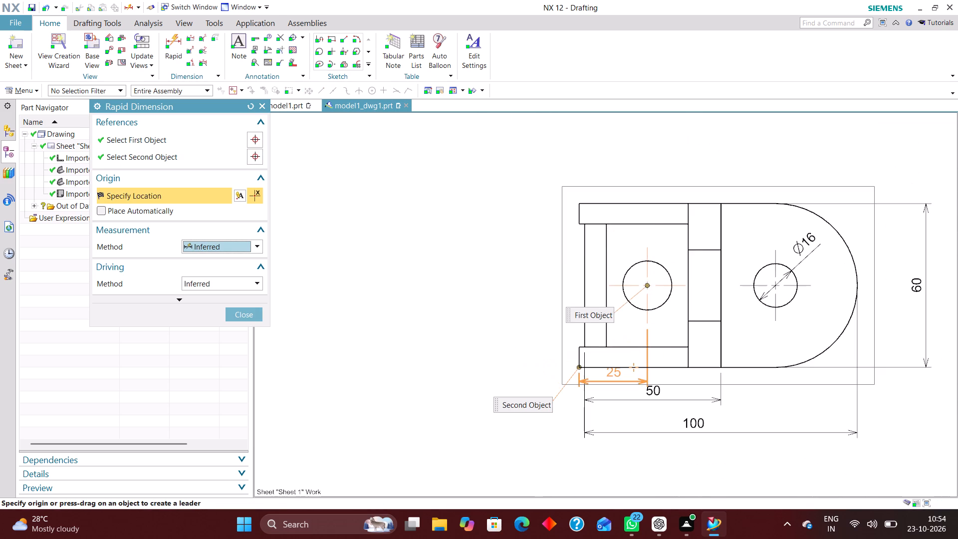
scroll(613, 377, "up", 4)
scroll(613, 377, "down", 4)
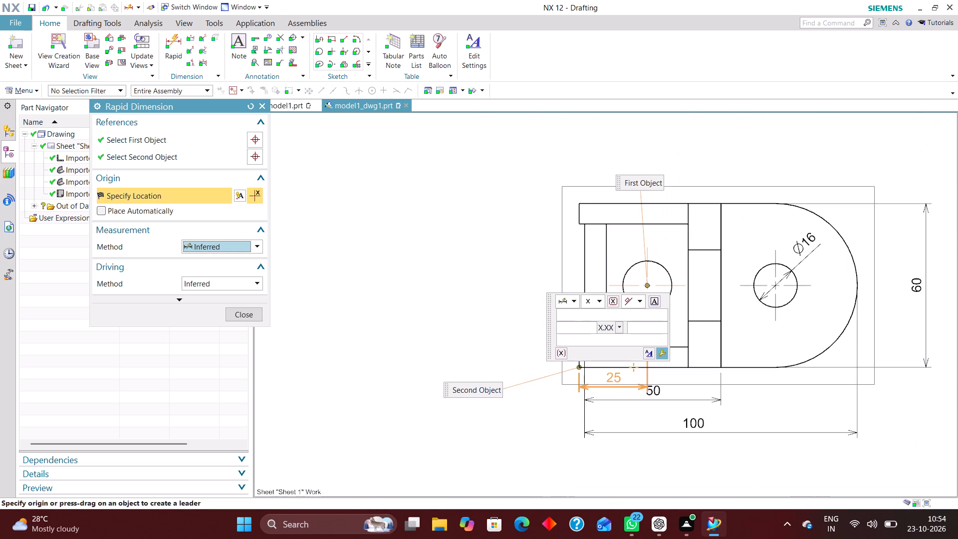
left_click(613, 377)
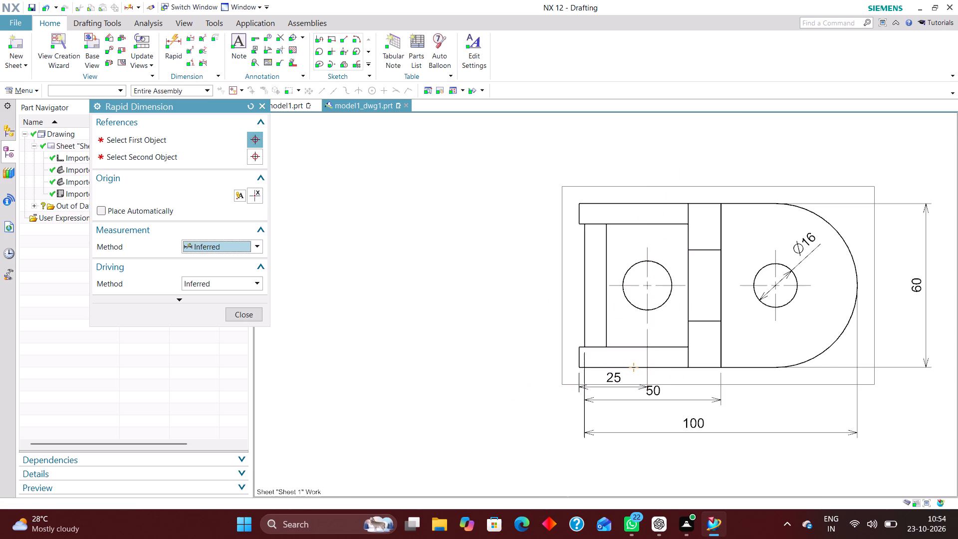
left_click(241, 312)
Move the left hole's horizontal position dimension inside the top view, between the hole and the lower lug.
scroll(623, 376, "up", 2)
left_click_drag(610, 388, 611, 341)
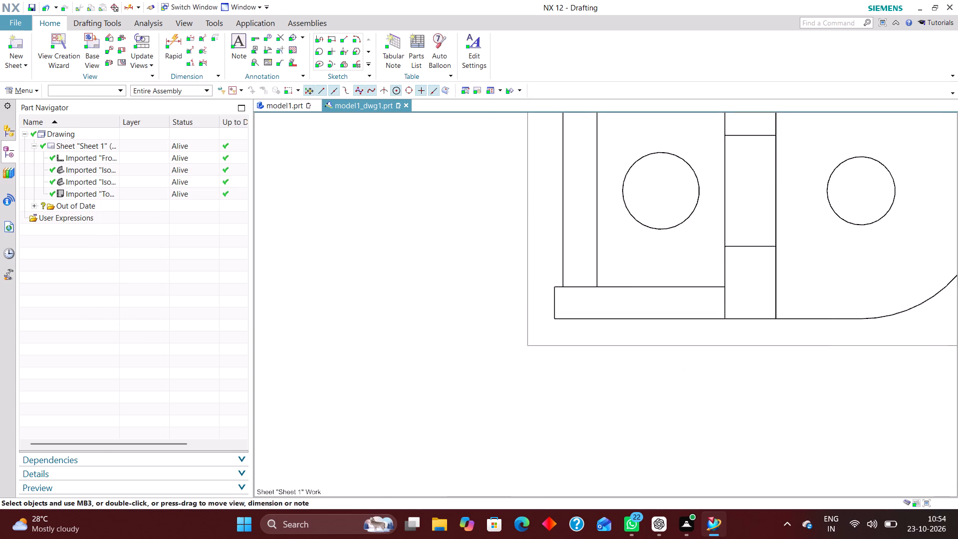
left_click_drag(611, 341, 594, 383)
left_click_drag(591, 373, 590, 272)
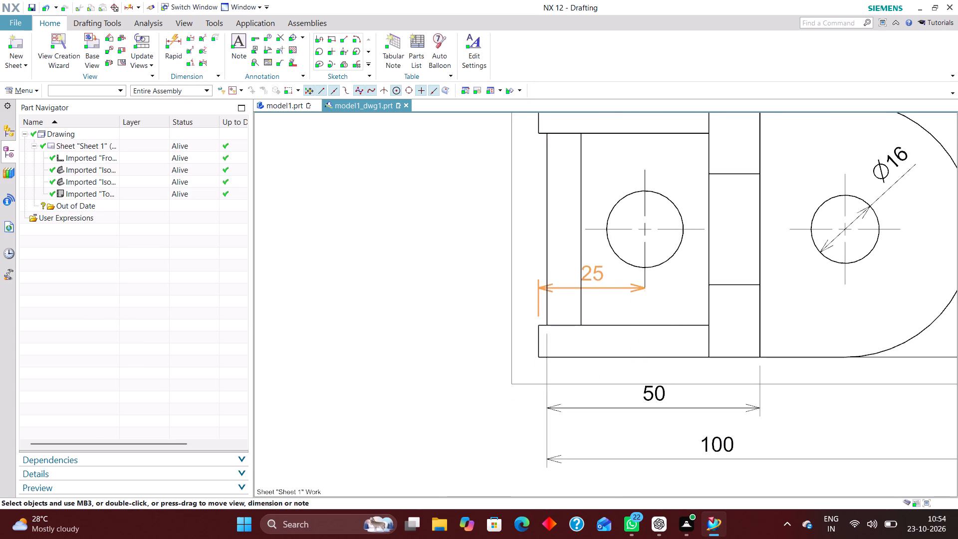
left_click_drag(590, 272, 593, 285)
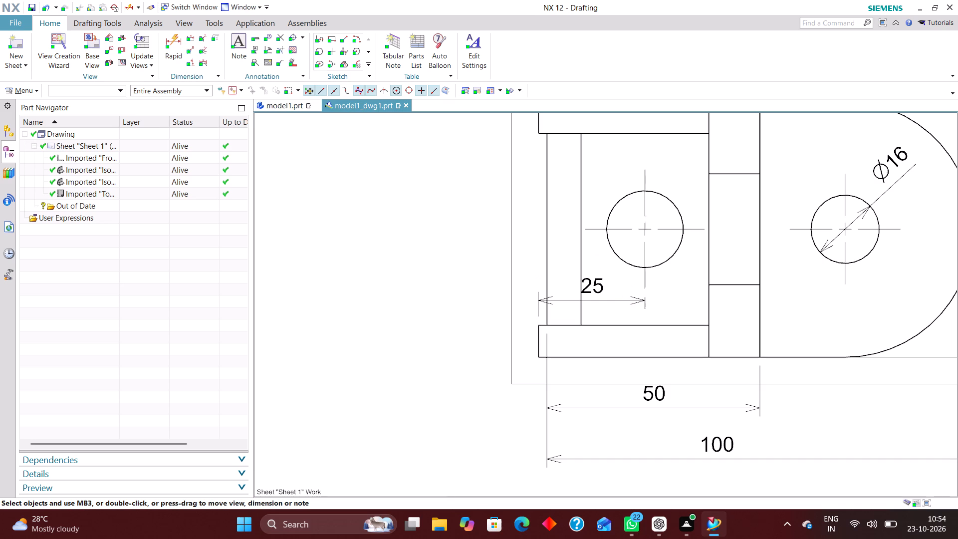
scroll(577, 317, "down", 3)
scroll(518, 375, "down", 3)
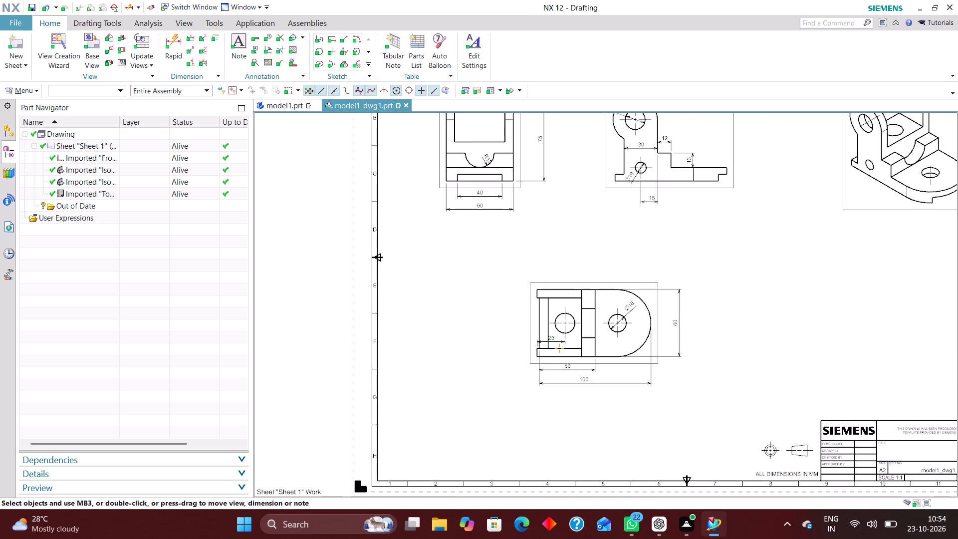
Show a view label for the isometric view, with the view label type set to Name.
scroll(555, 407, "down", 3)
scroll(619, 361, "up", 5)
scroll(516, 368, "down", 3)
scroll(434, 294, "up", 3)
scroll(434, 294, "down", 1)
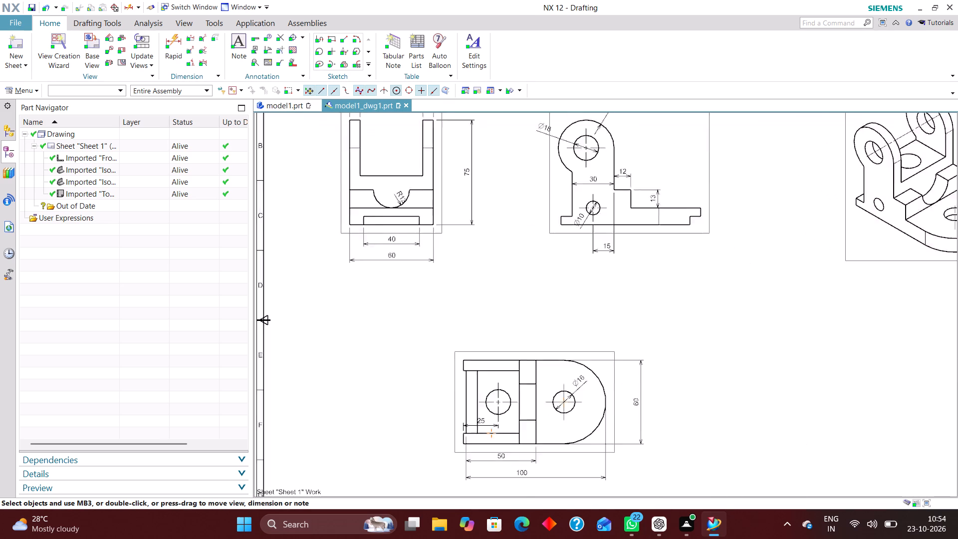
scroll(434, 294, "down", 3)
right_click_drag(624, 297, 523, 374)
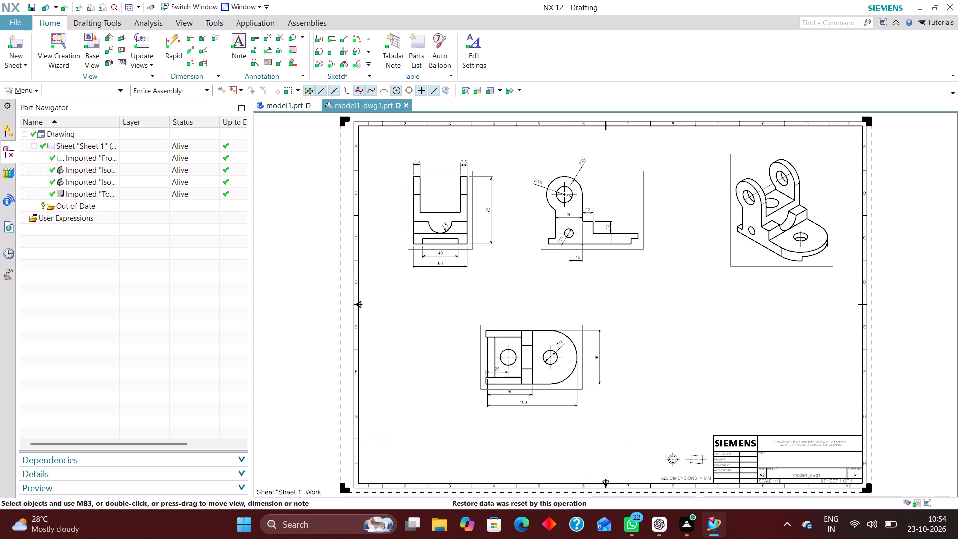
scroll(558, 203, "up", 2)
scroll(571, 280, "down", 2)
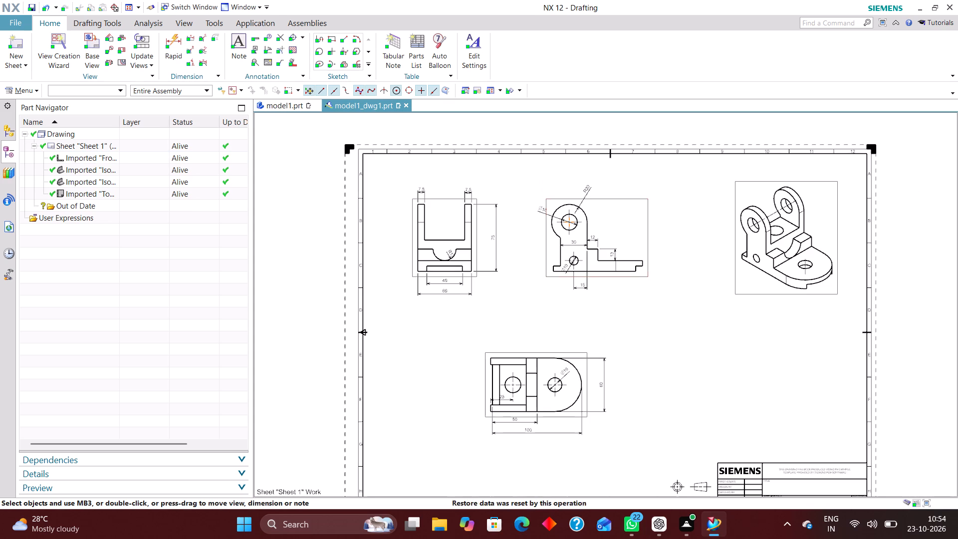
right_click(748, 292)
left_click(782, 70)
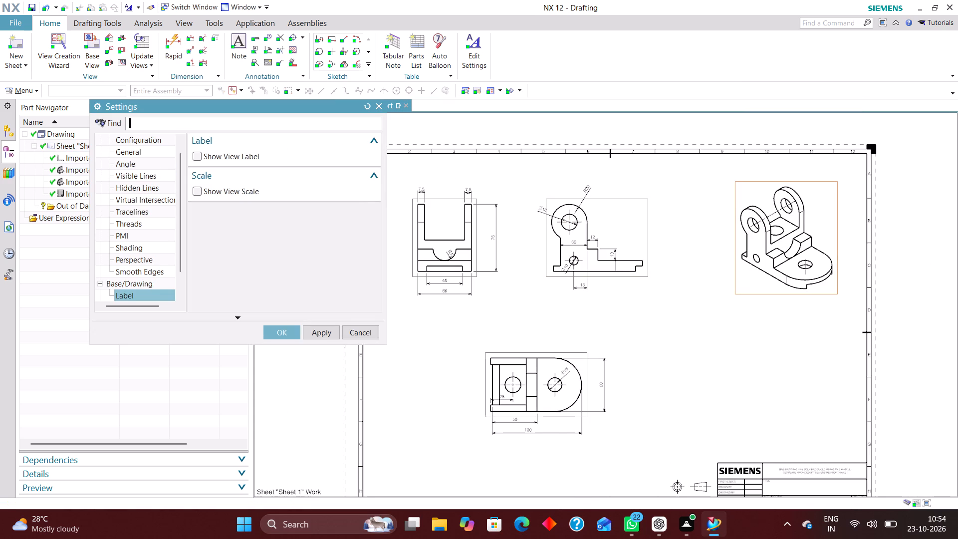
left_click(252, 152)
left_click(335, 211)
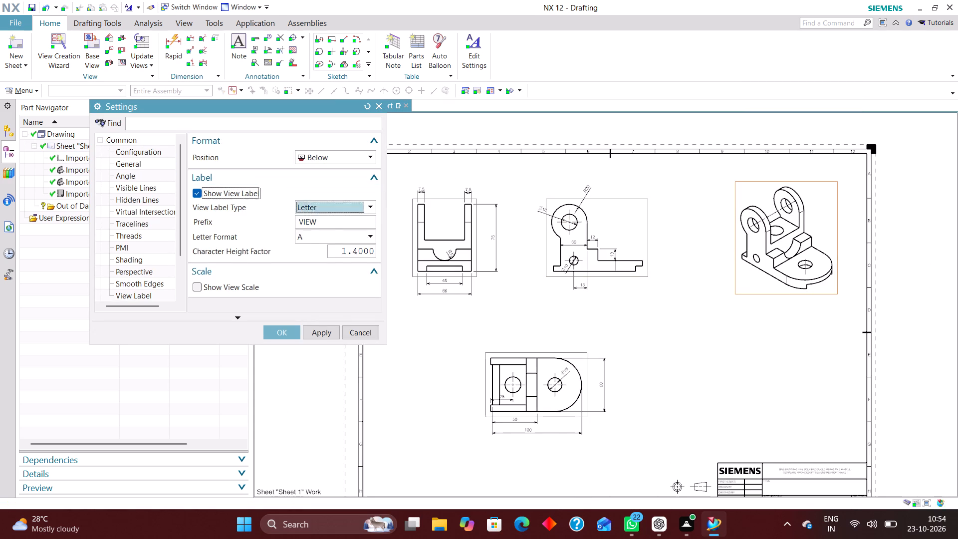
left_click(328, 223)
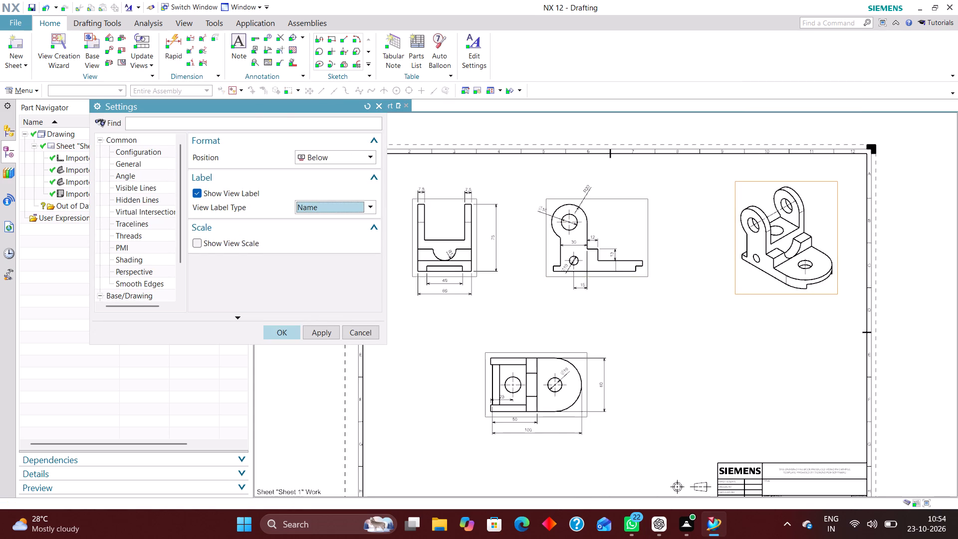
left_click(286, 334)
Show a view label for the front view, with the view label type set to Name.
right_click(635, 279)
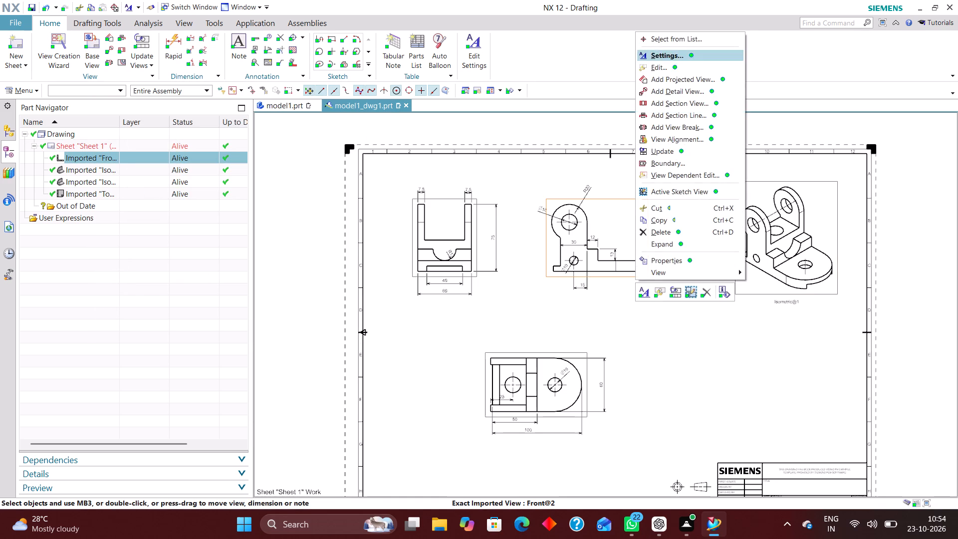
left_click(661, 53)
left_click(206, 158)
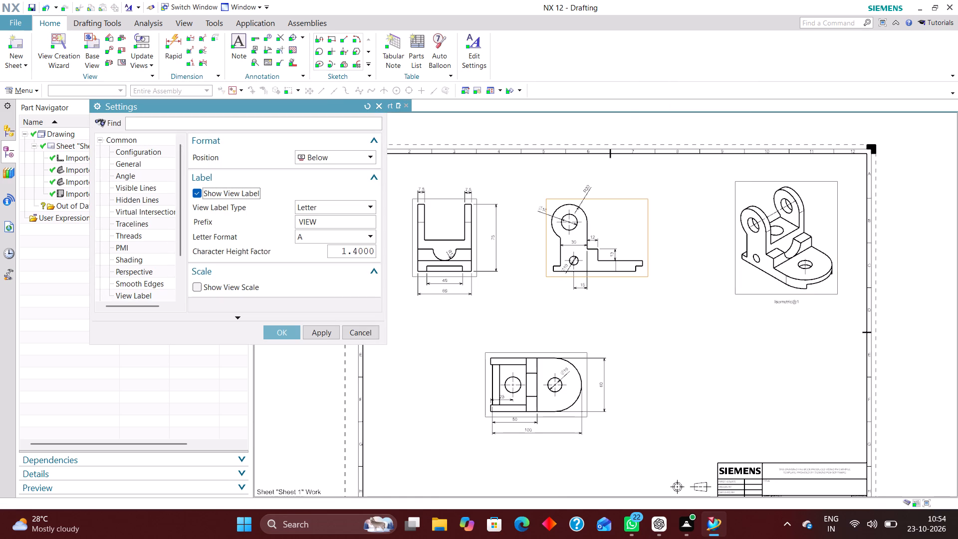
left_click(316, 206)
left_click(316, 221)
left_click(280, 332)
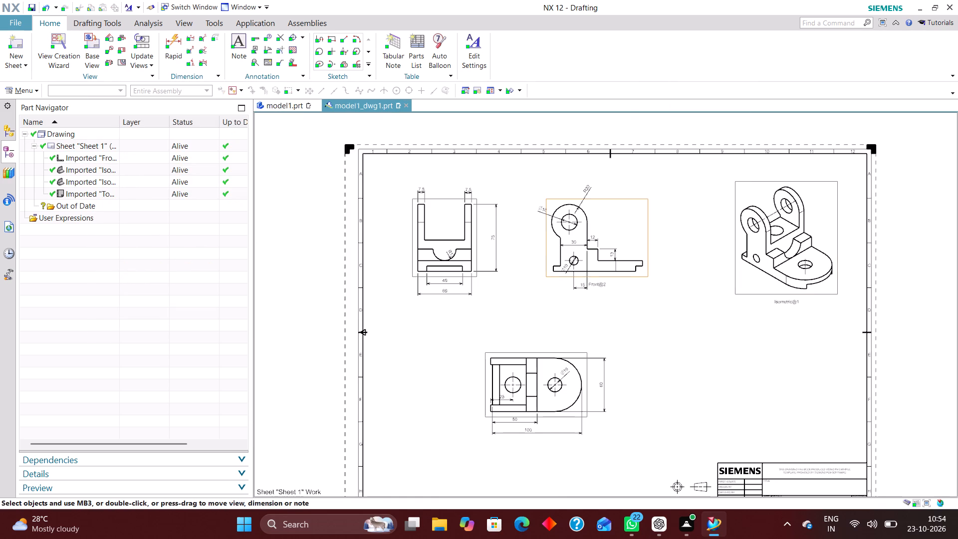
Show a view label for the U-shaped end view, with the view label type set to Name.
scroll(426, 300, "up", 3)
right_click(402, 253)
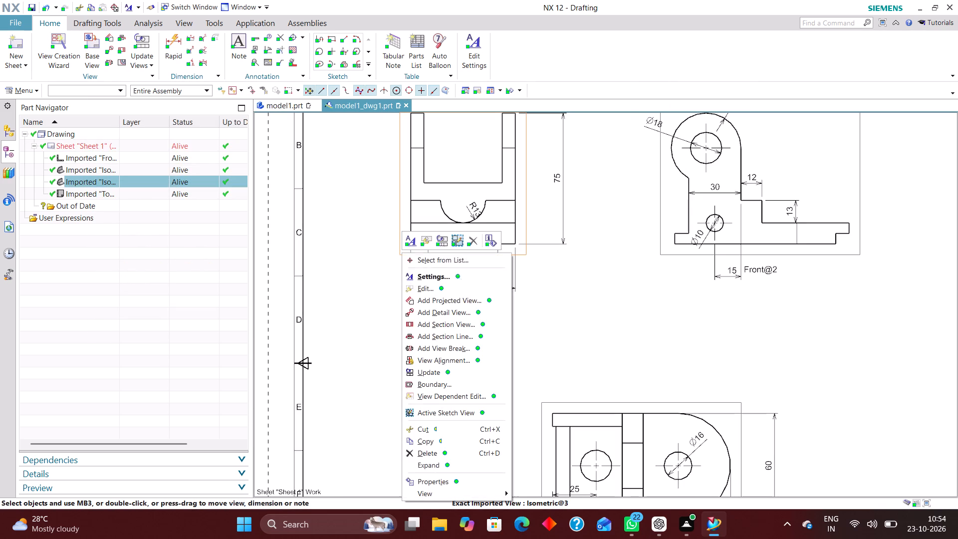
left_click(440, 280)
left_click(211, 159)
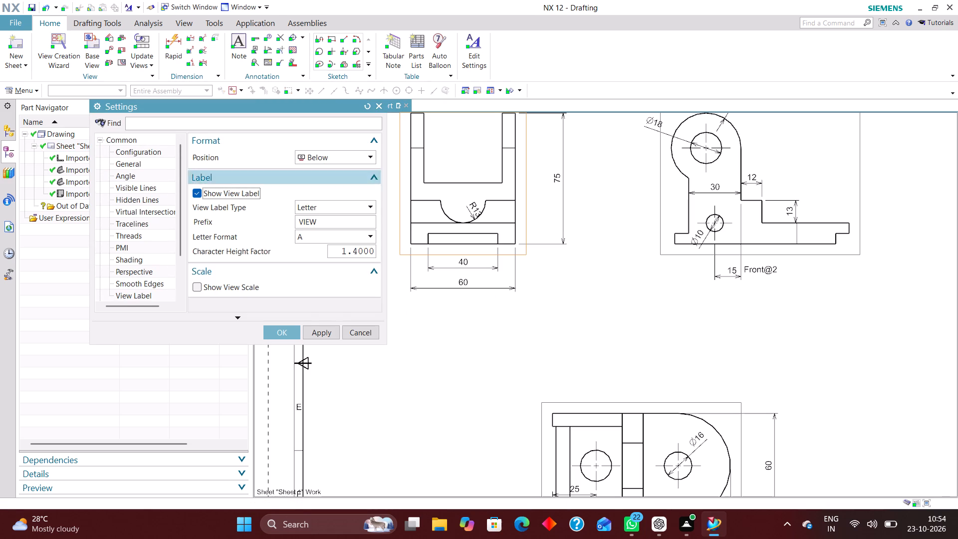
left_click(329, 207)
left_click(328, 220)
left_click(280, 333)
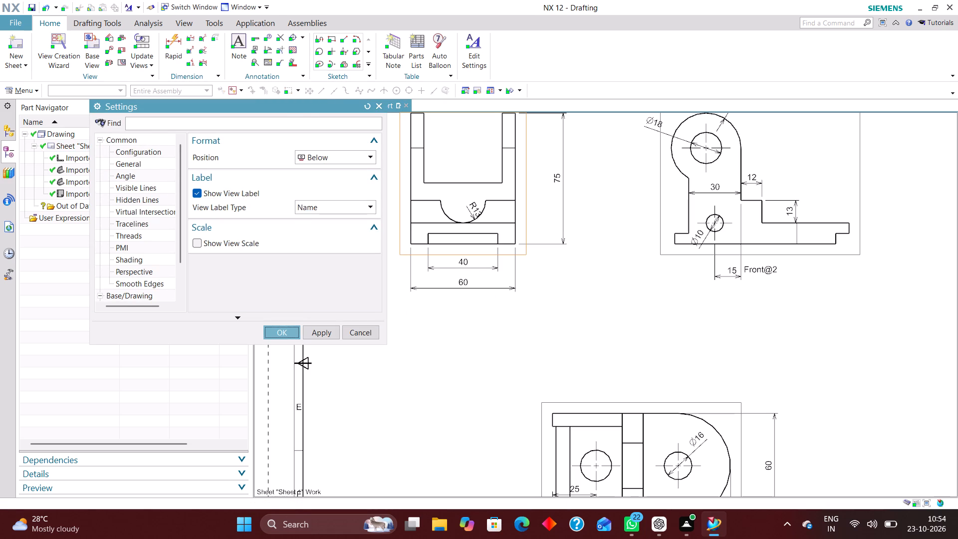
Show a view label for the top view, with the view label type set to Name.
scroll(407, 292, "down", 6)
scroll(428, 355, "up", 5)
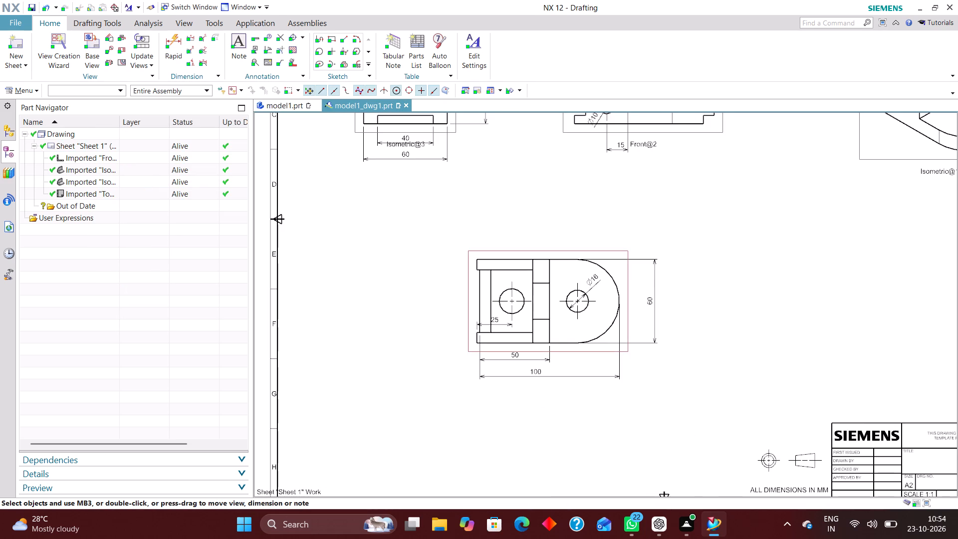
right_click(568, 352)
left_click(605, 128)
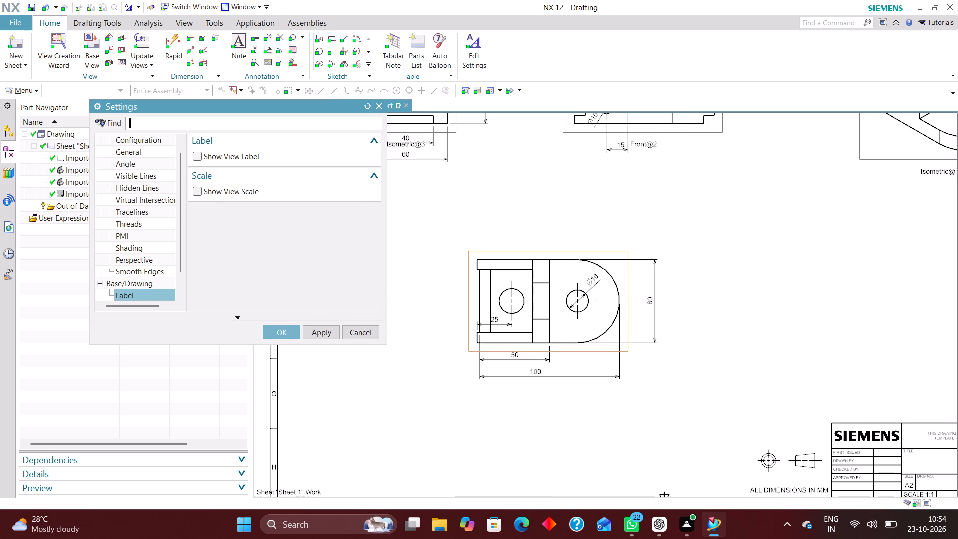
left_click(197, 152)
left_click(345, 203)
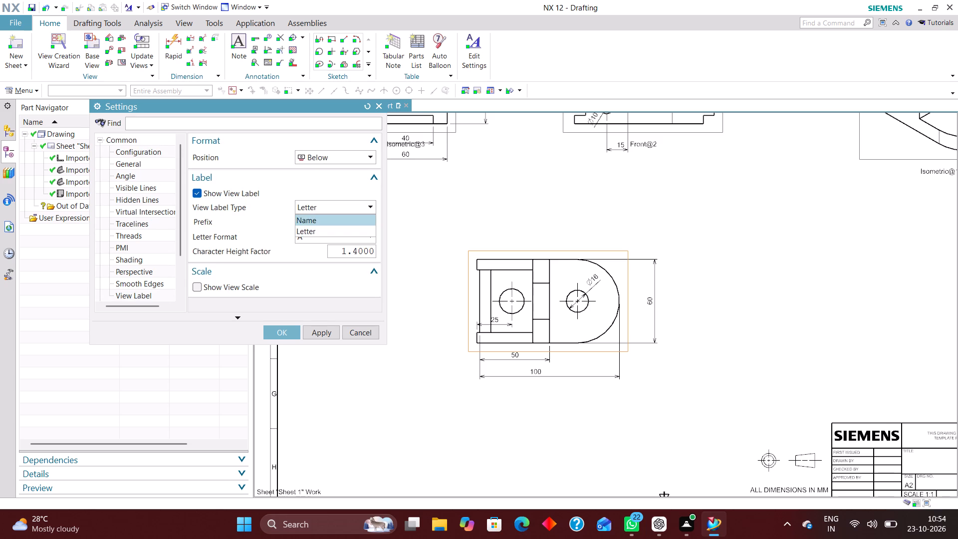
left_click(338, 221)
left_click(281, 330)
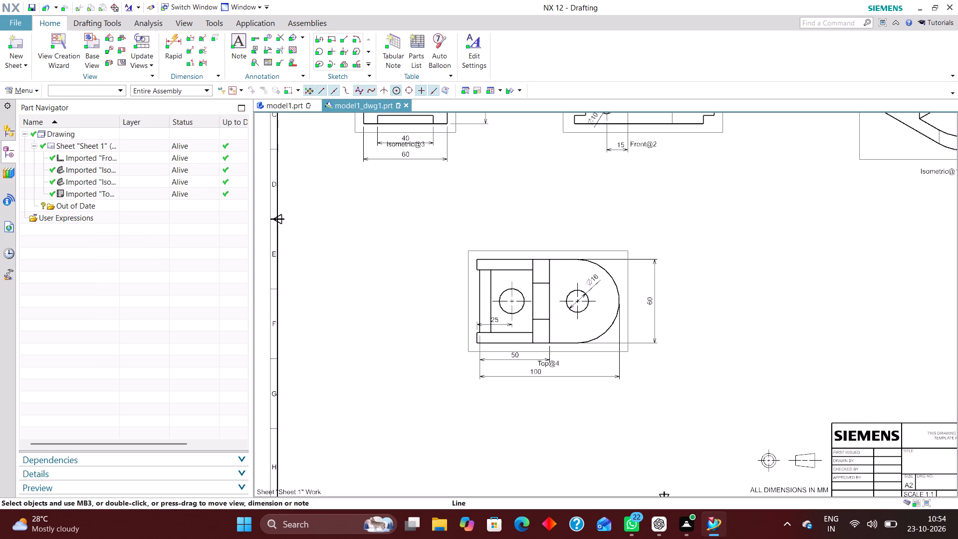
Move the top view's label below the overall length dimension and shift the 50 mm dimension slightly lower.
scroll(547, 364, "up", 4)
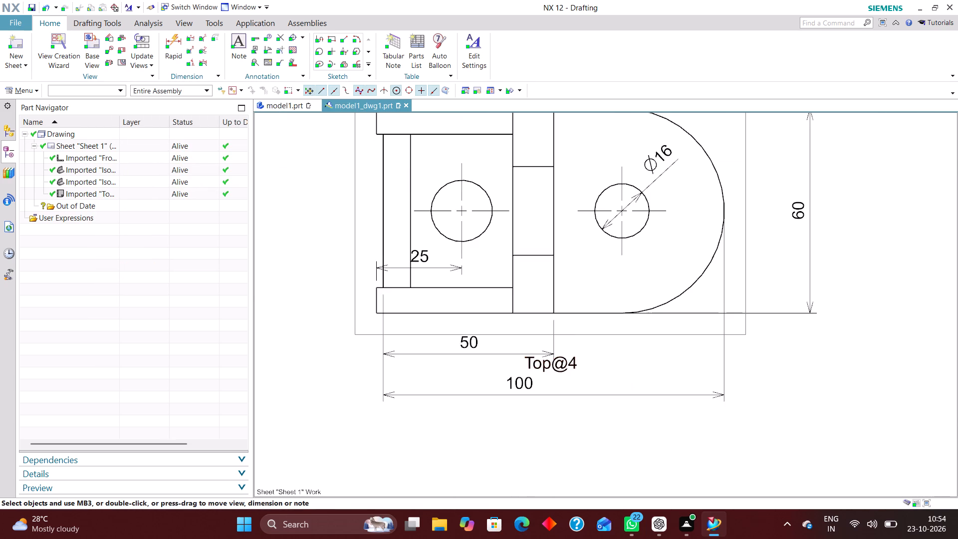
left_click_drag(556, 361, 557, 422)
left_click(468, 348)
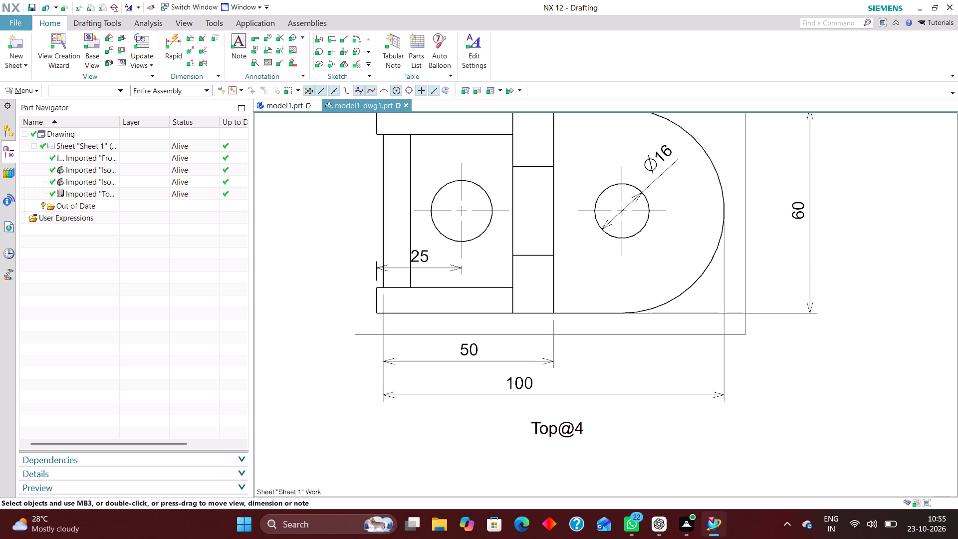
Rename the imported top view as TOP VIEW.
right_click(603, 331)
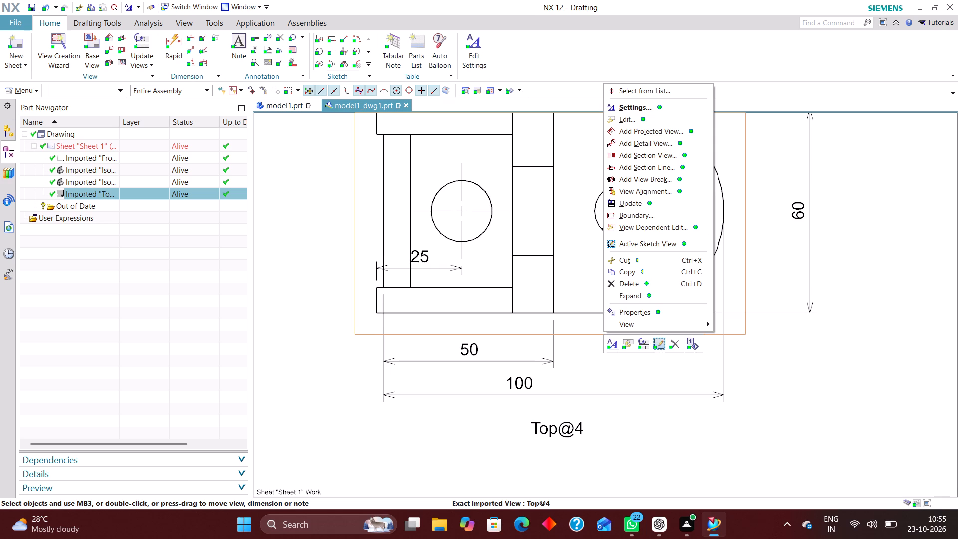
left_click(137, 193)
right_click(137, 193)
left_click(163, 385)
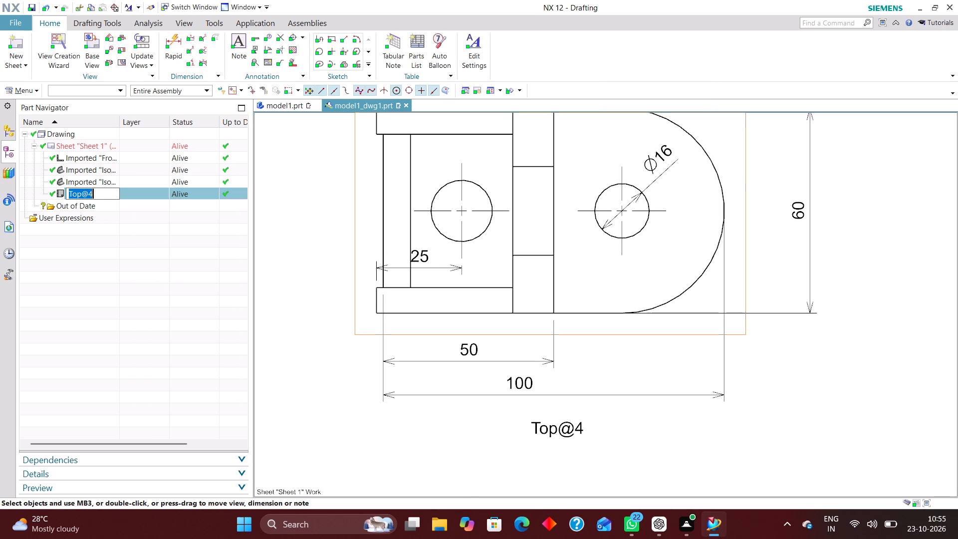
key("BackSpace")
type("TOP")
key("space")
type("VIEW")
key("Return")
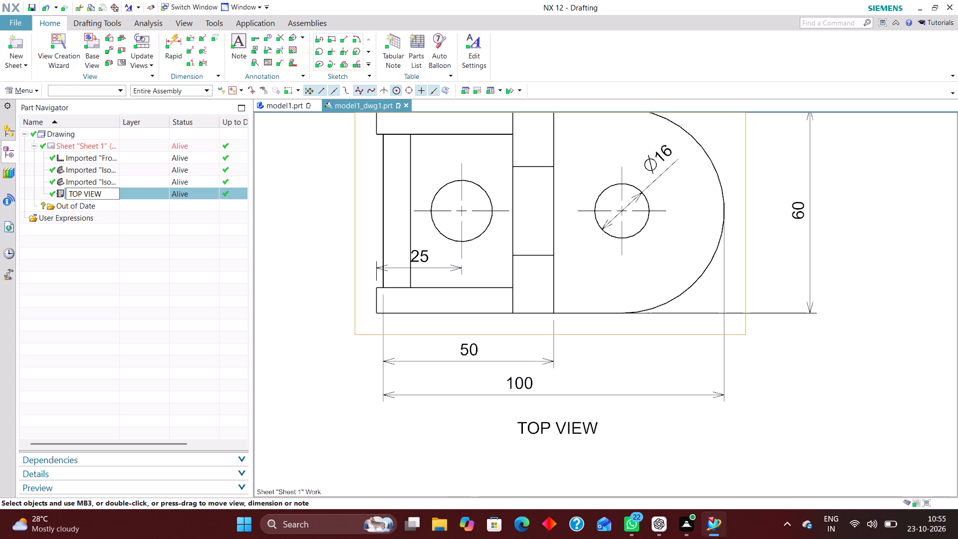
Rename the imported isometric view as ISOMERIC VIEW.
scroll(351, 410, "down", 5)
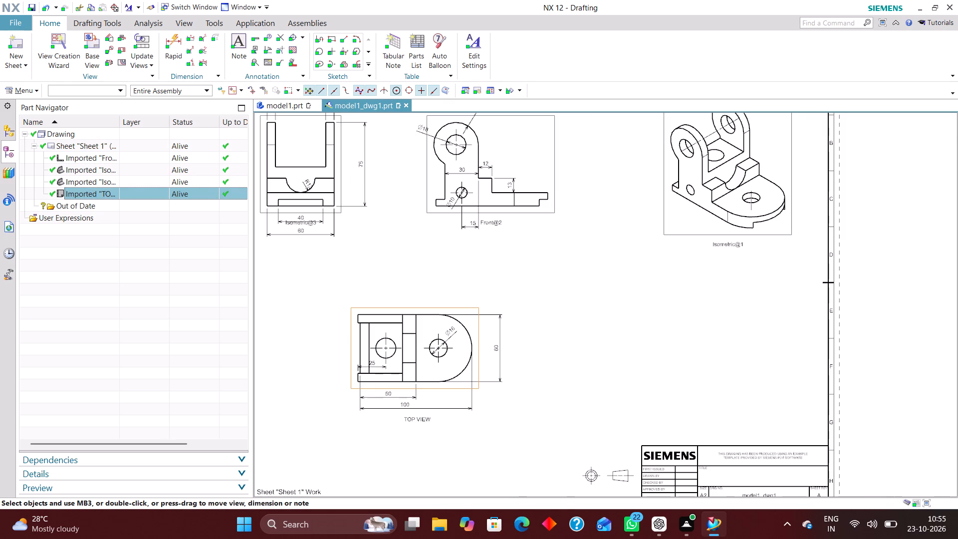
left_click(133, 170)
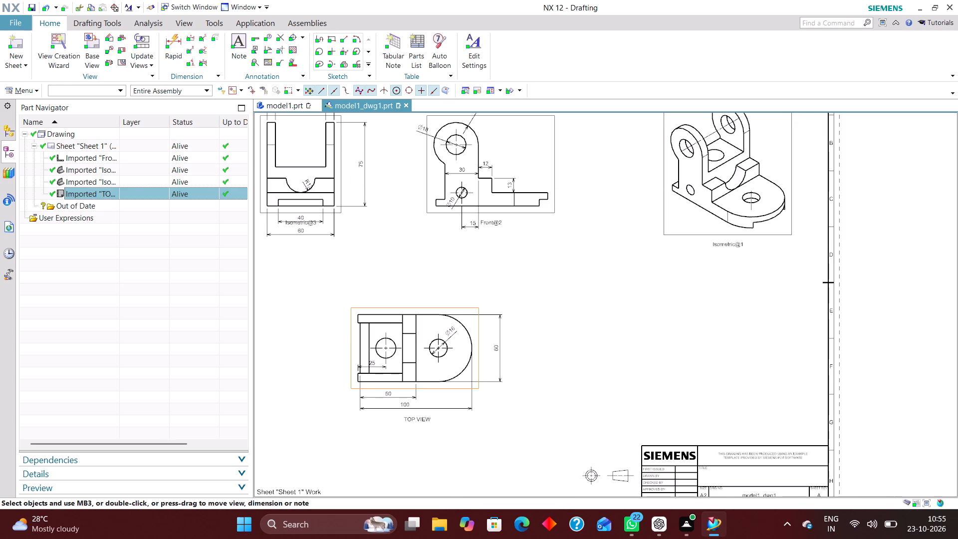
right_click(133, 170)
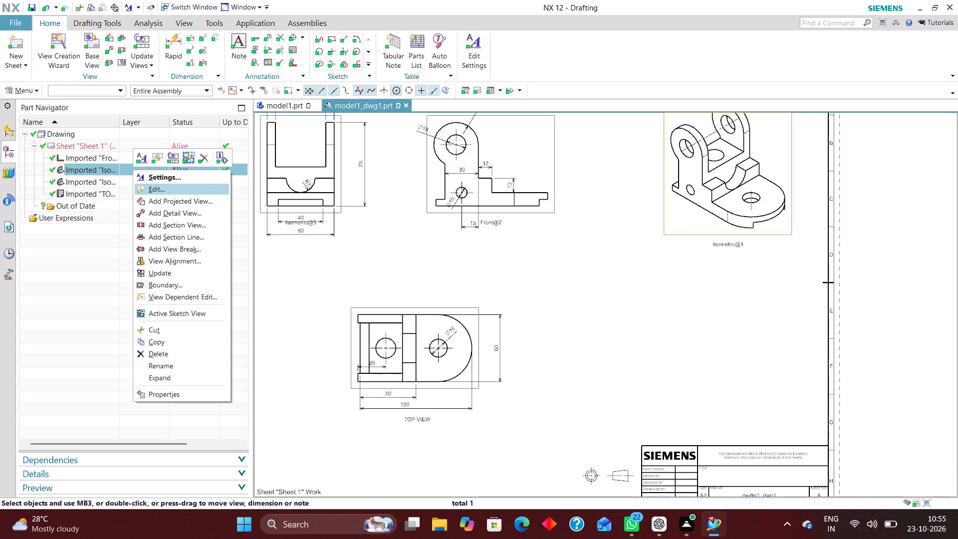
left_click(160, 366)
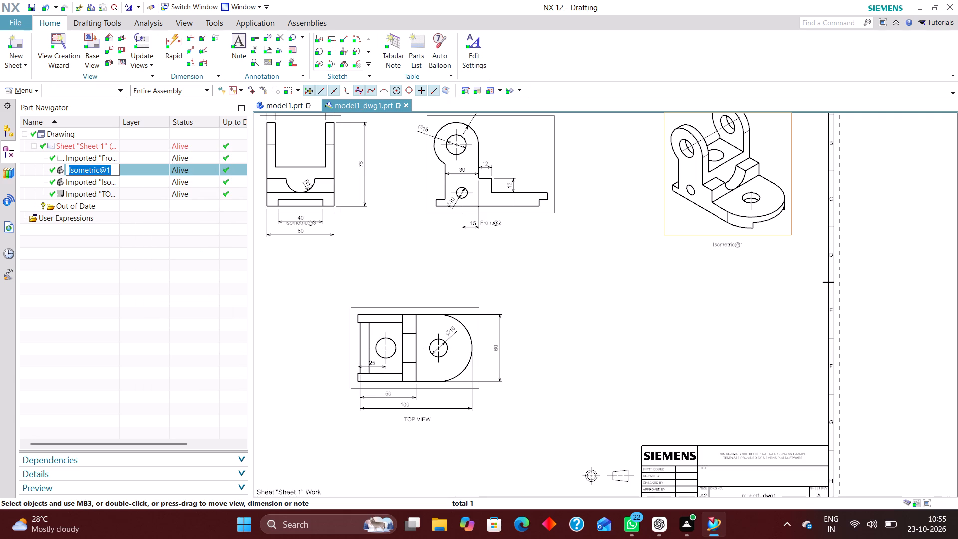
key("BackSpace")
type("ISOMW")
key("BackSpace")
type("ERIC CIEW")
key("Left")
key("Left")
key("Left")
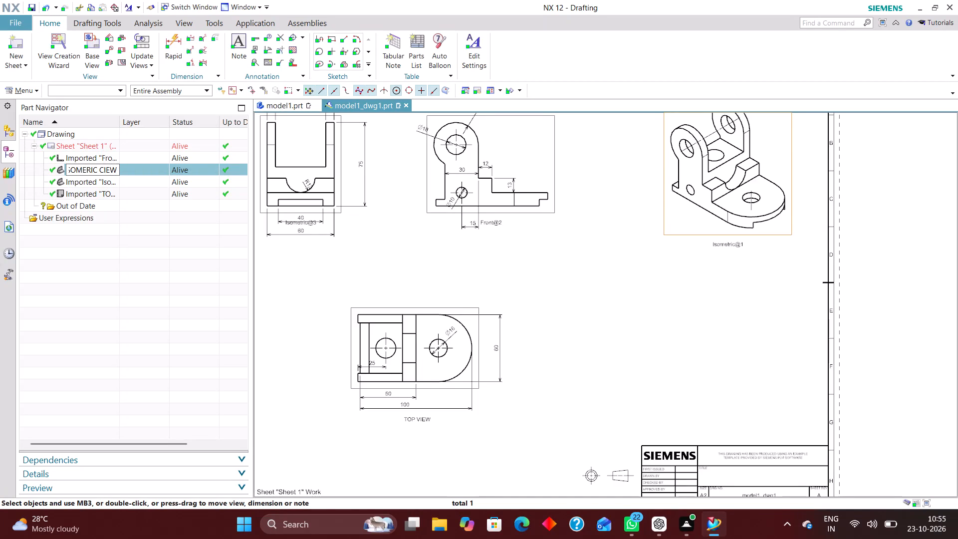
key("BackSpace")
key("v")
key("Return")
Rename the imported Front@2 view as SIDE VIEW.
scroll(483, 340, "down", 2)
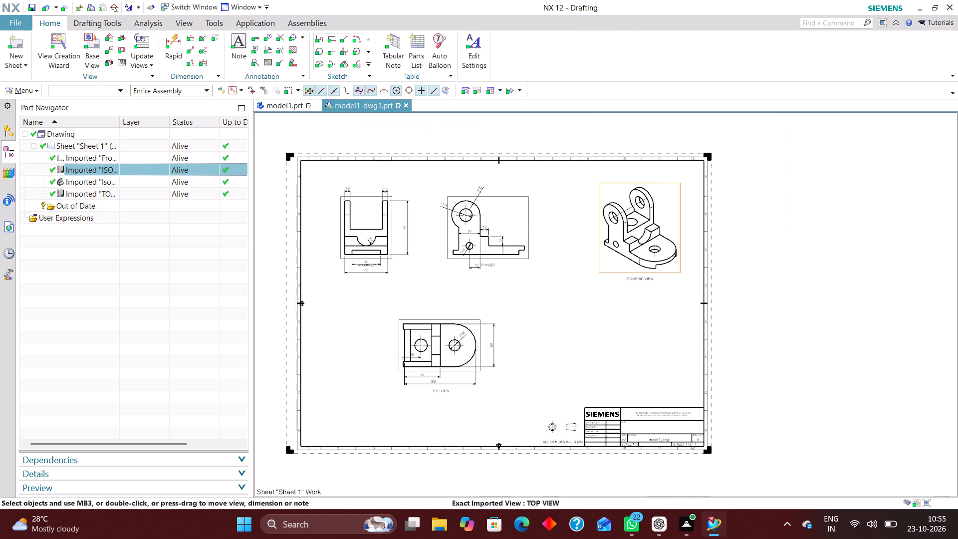
scroll(486, 290, "up", 5)
scroll(505, 267, "down", 2)
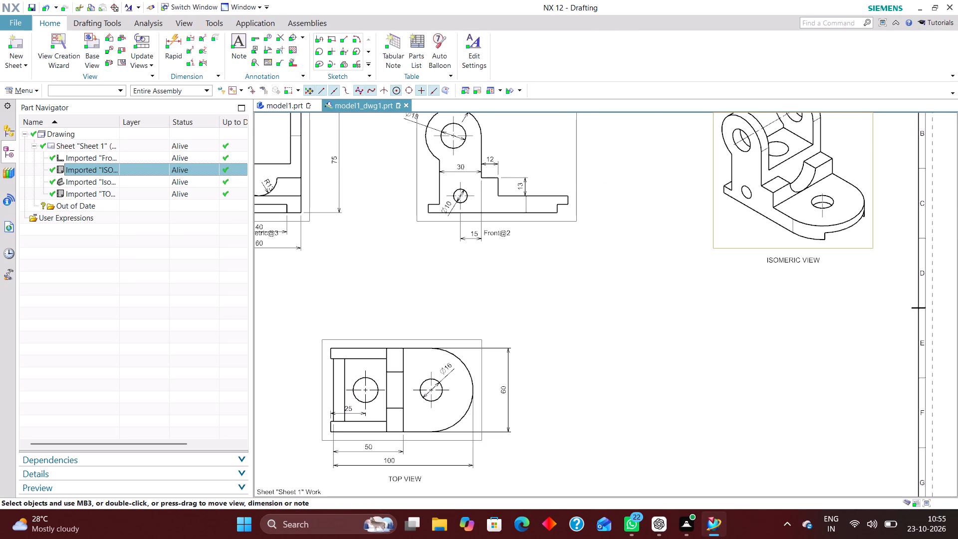
right_click(541, 224)
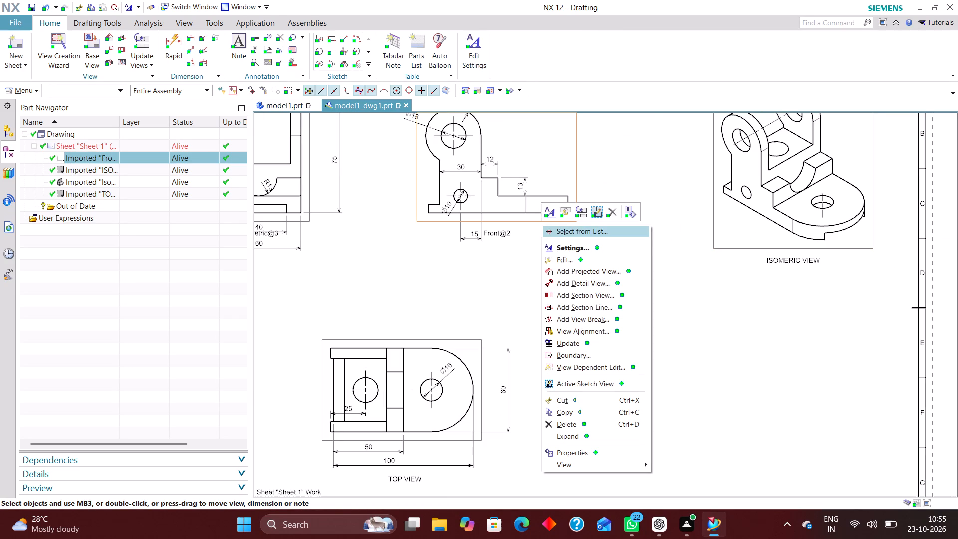
left_click(348, 283)
left_click(122, 158)
right_click(123, 158)
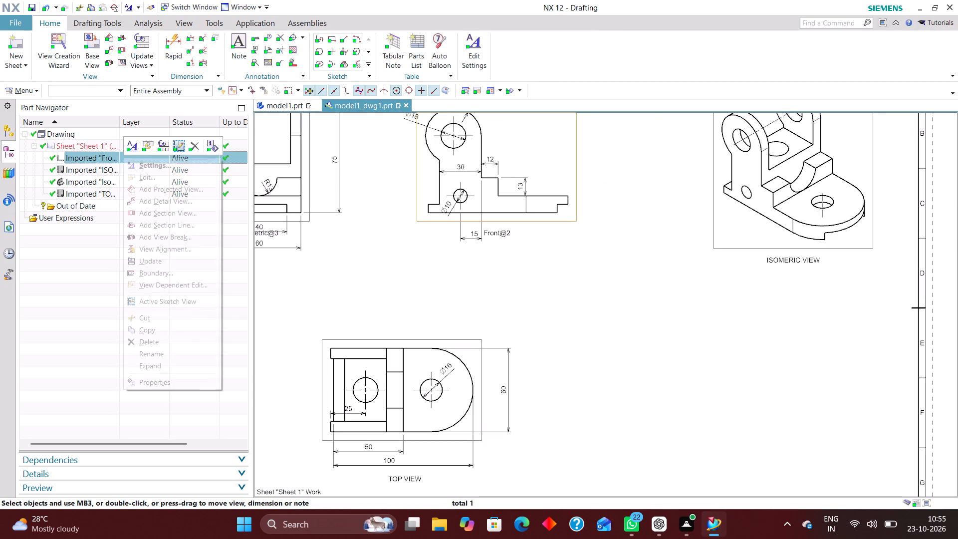
left_click(154, 351)
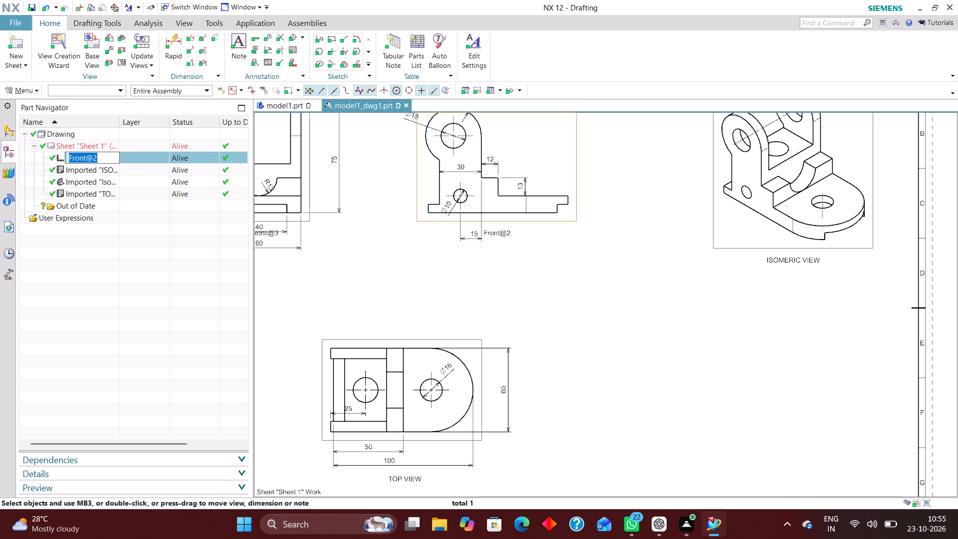
key("BackSpace")
type("FRONT VIEW")
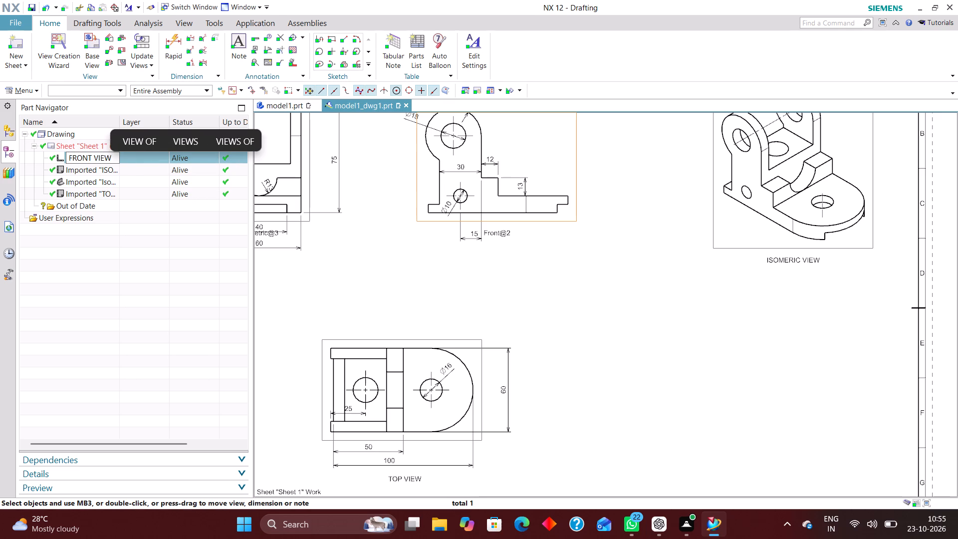
key("Left")
key("Left")
key("Left")
key("Left")
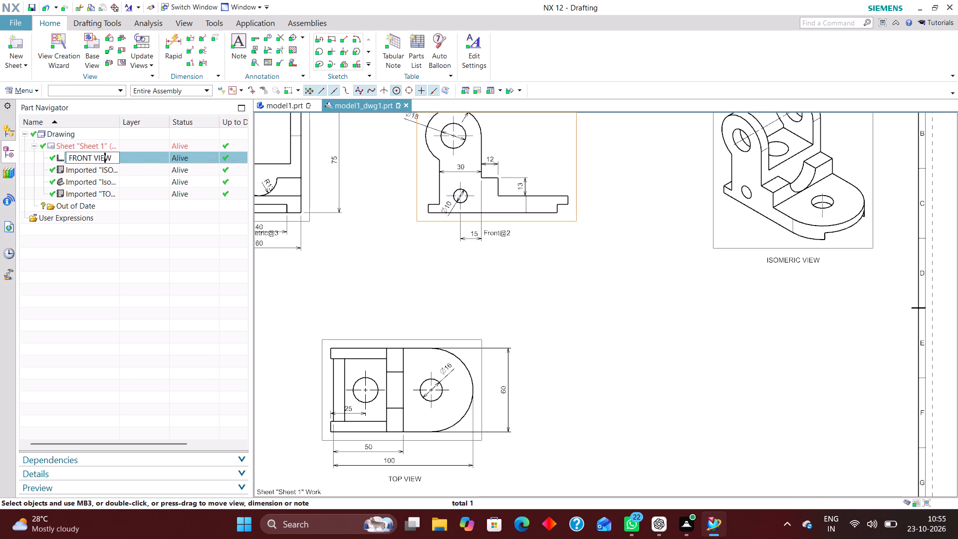
key("Left")
key("BackSpace")
key("BackSpace")
key("BackSpace")
key("BackSpace")
key("BackSpace")
type("SIDE")
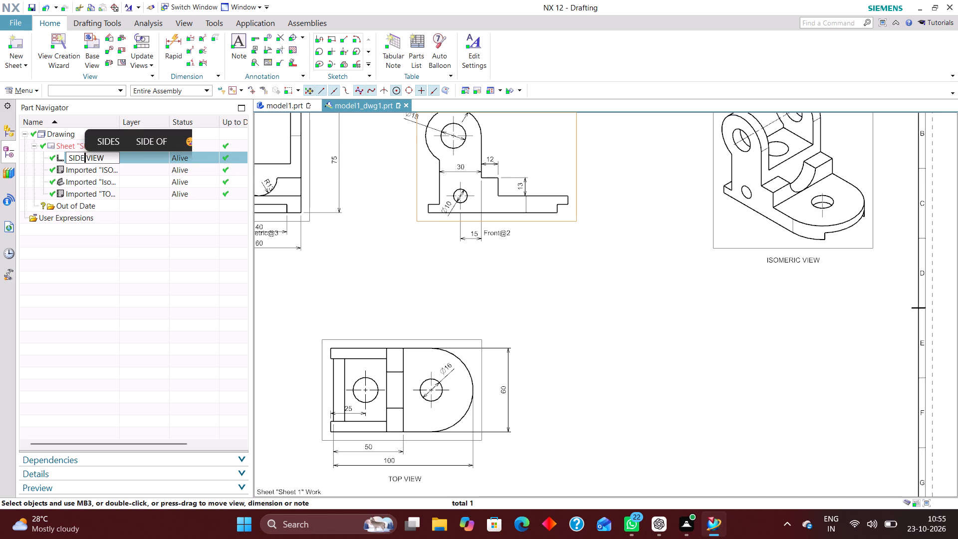
key("Return")
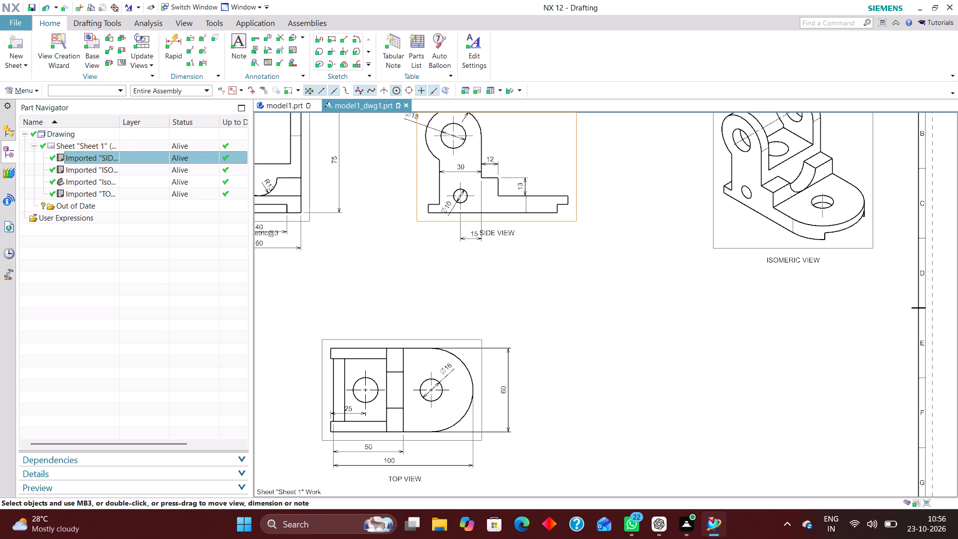
Rename the imported Isometric@3 view as FRONT VIEW.
scroll(539, 370, "down", 2)
scroll(328, 288, "up", 4)
scroll(342, 302, "down", 2)
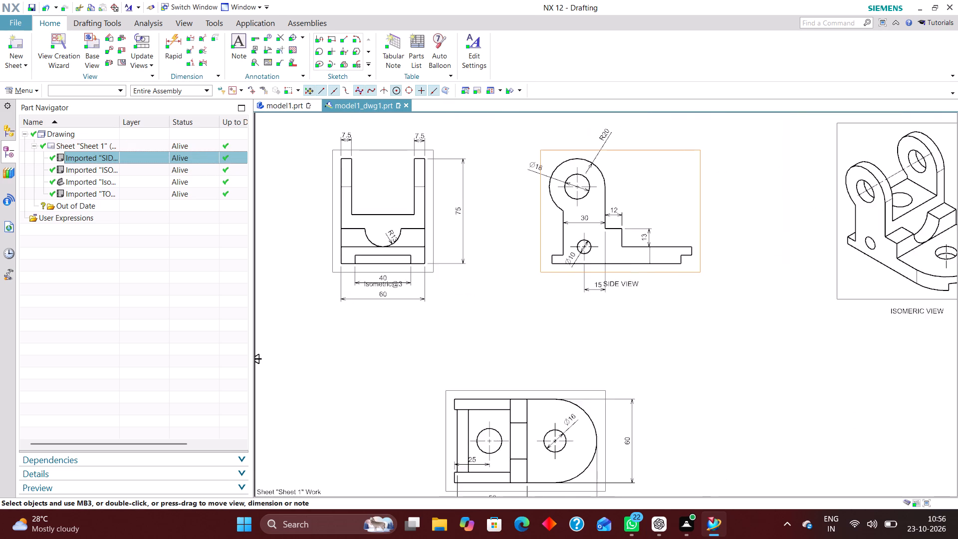
scroll(314, 271, "up", 2)
right_click(343, 272)
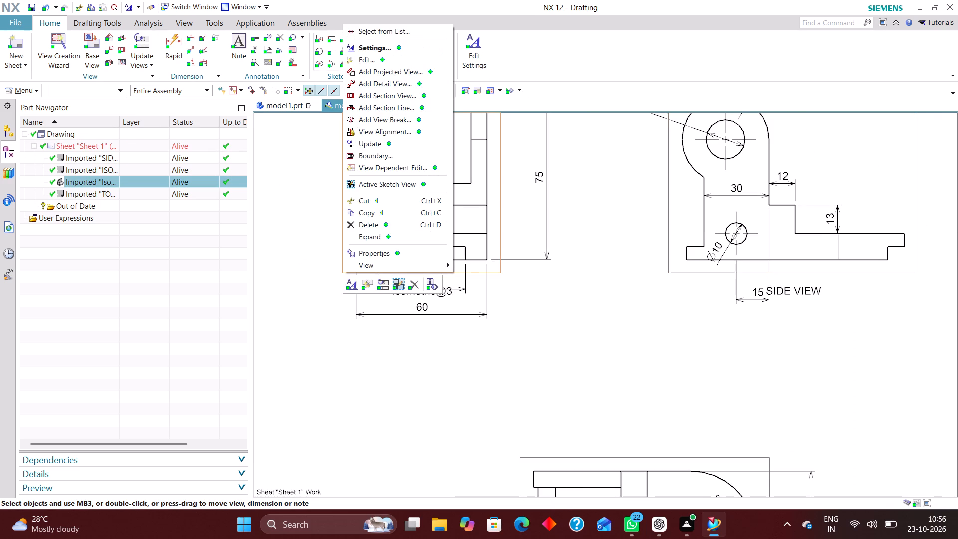
left_click(148, 179)
right_click(148, 179)
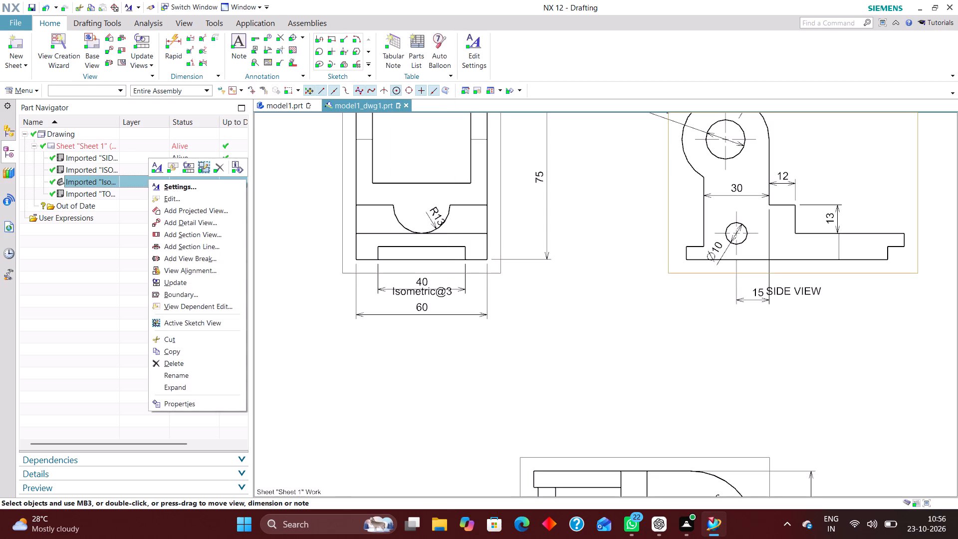
left_click(186, 375)
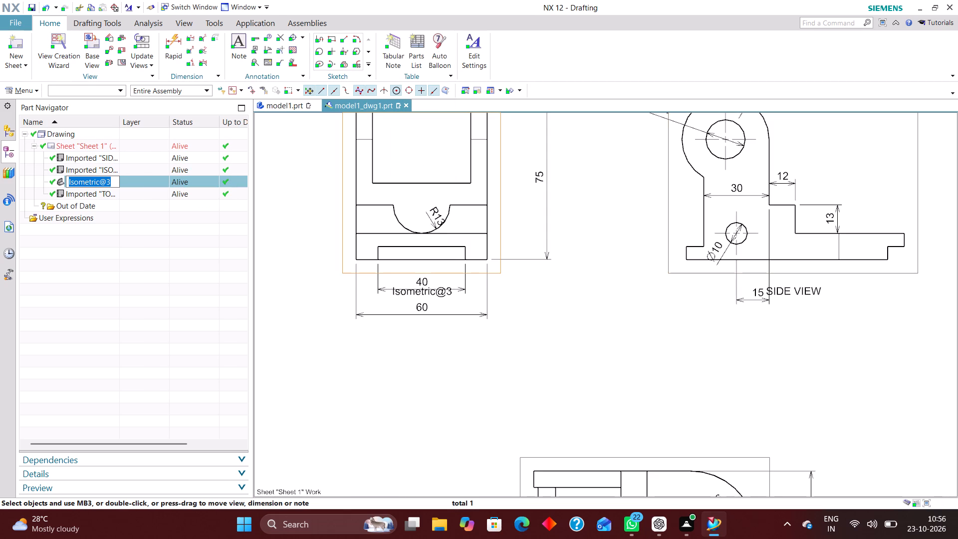
key("BackSpace")
type("FRONT")
key("space")
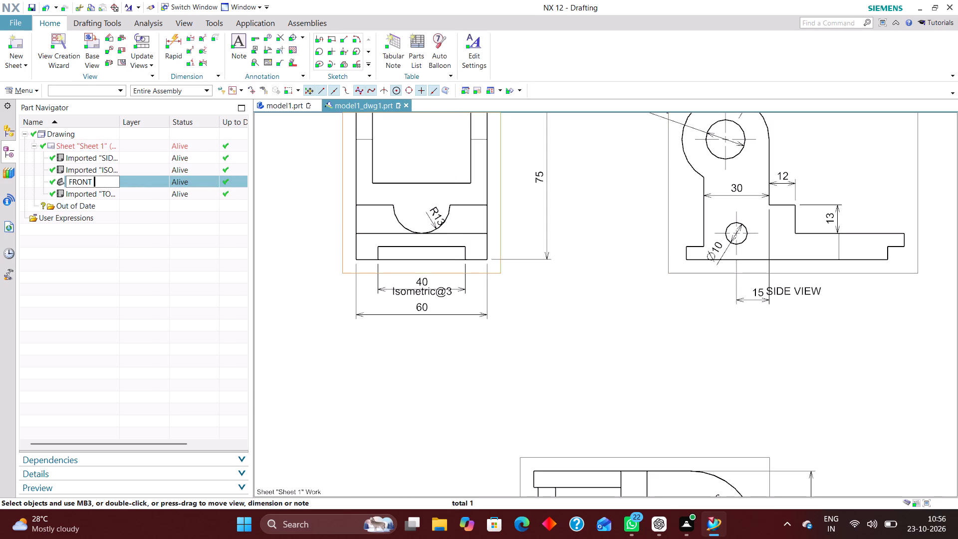
type("VIEW")
key("Return")
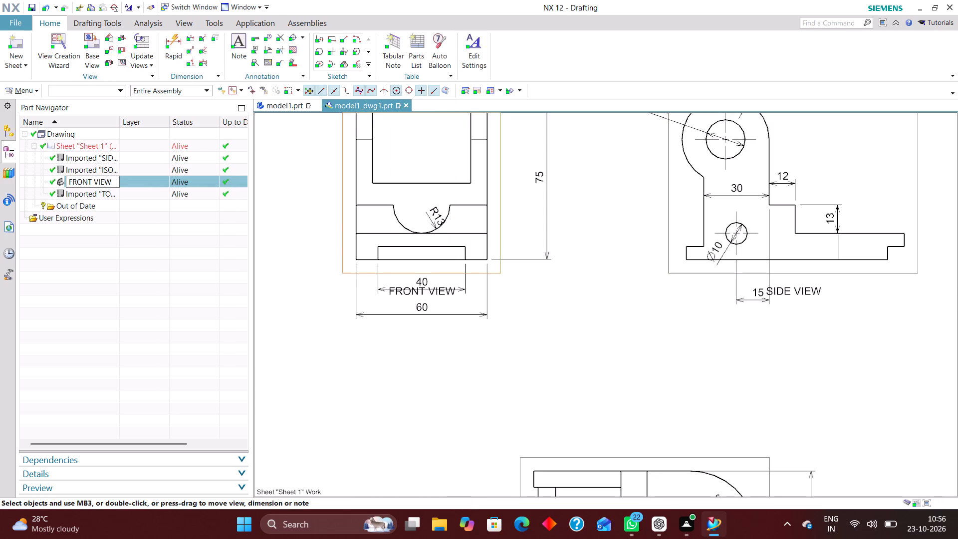
key("Escape")
key("Escape")
Move the FRONT VIEW label below the overall width dimension and shift the 60 mm dimension slightly closer to the view.
scroll(334, 389, "down", 3)
scroll(339, 393, "up", 3)
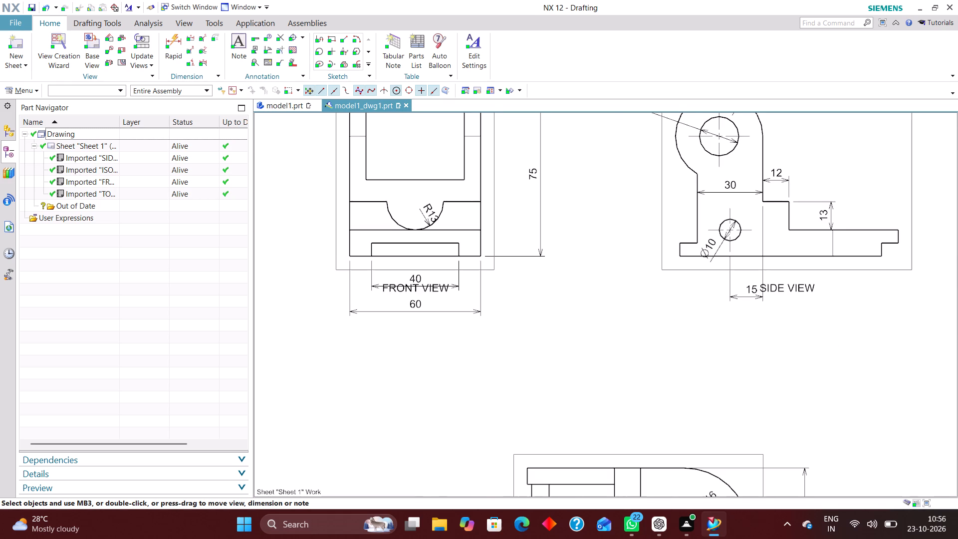
left_click_drag(423, 289, 423, 333)
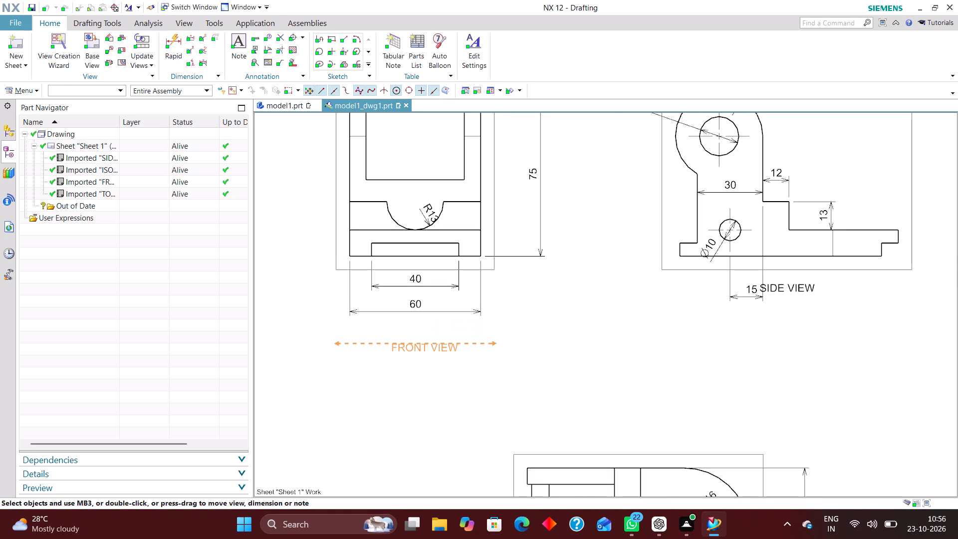
left_click_drag(423, 333, 420, 327)
left_click_drag(418, 312, 417, 306)
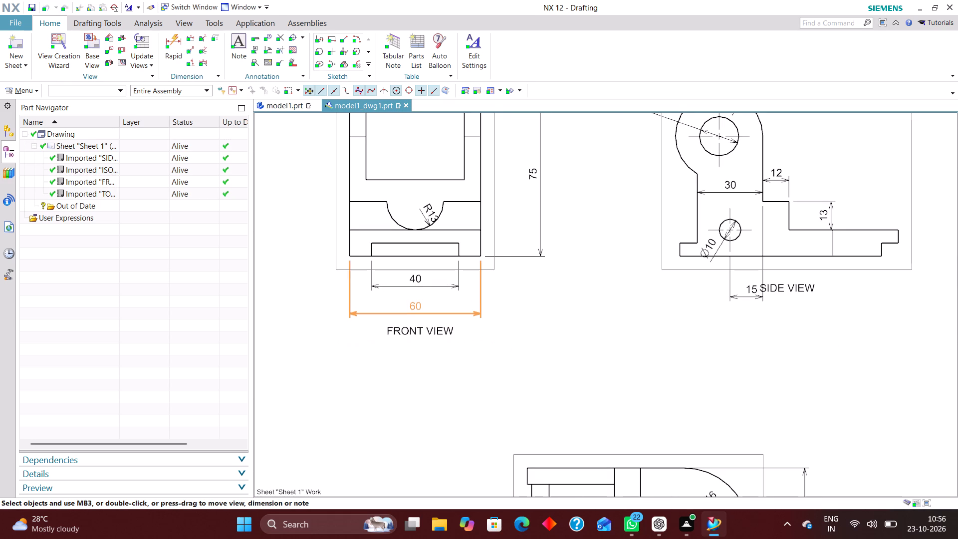
left_click_drag(417, 306, 415, 294)
Delete the 25 mm hole-position dimension that sits inside the top view.
scroll(389, 348, "down", 5)
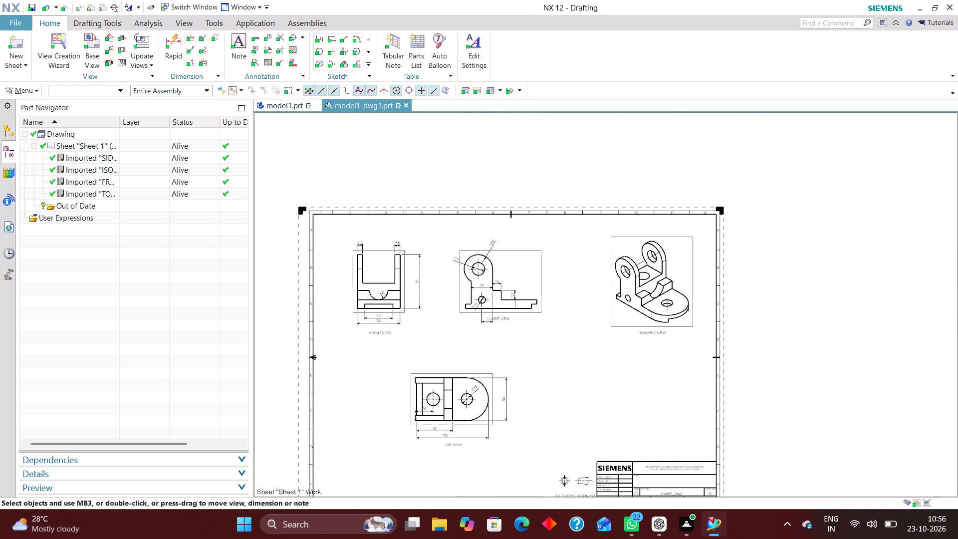
scroll(522, 354, "up", 1)
right_click_drag(555, 347, 488, 438)
scroll(493, 387, "up", 4)
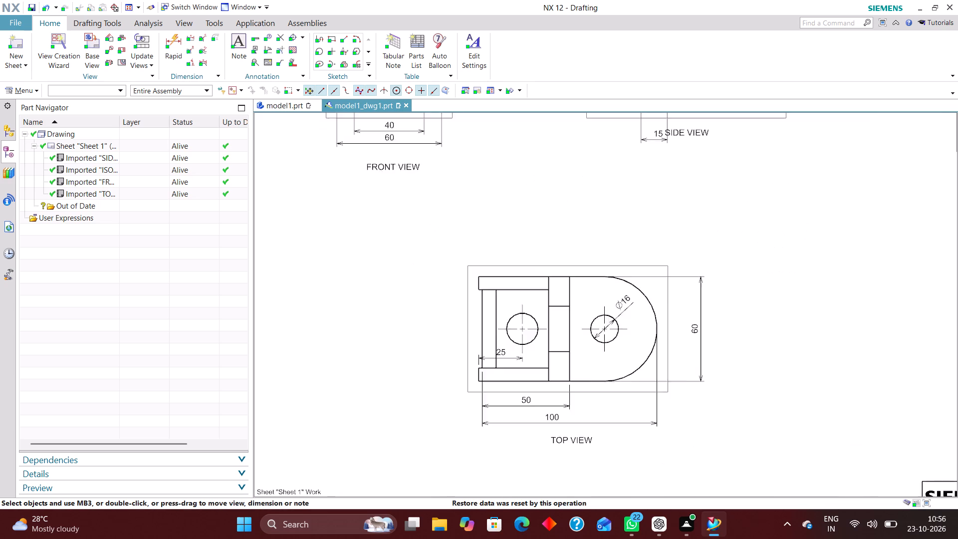
scroll(493, 387, "up", 1)
scroll(433, 338, "down", 2)
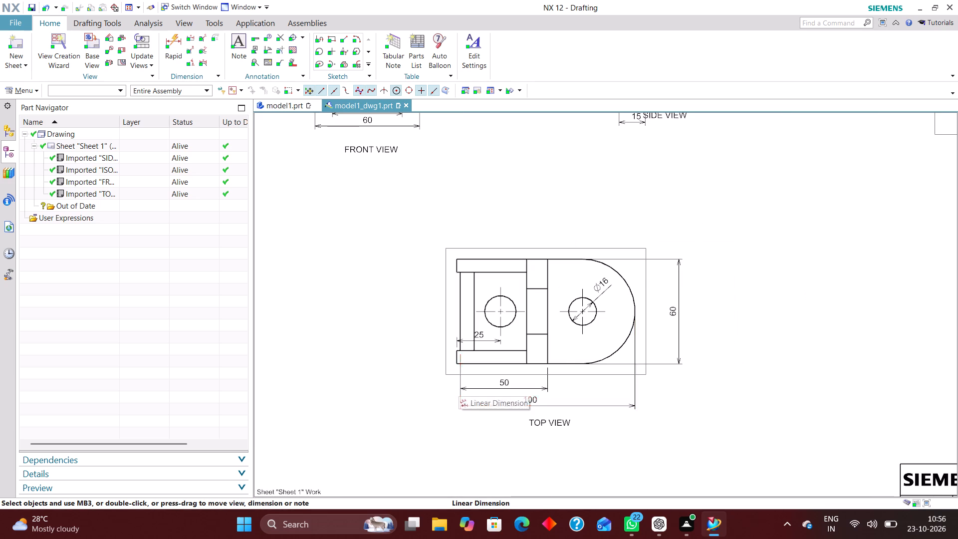
scroll(472, 364, "up", 2)
right_click_drag(500, 326, 320, 304)
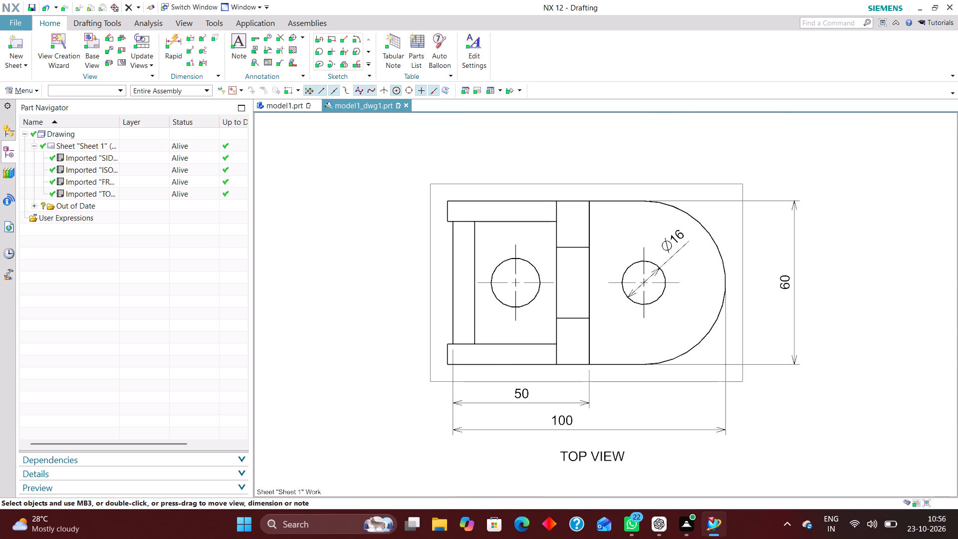
Add a 25 mm rapid dimension from the top view's upper outer corner to the lug-side hole's centre, placed above the view.
left_click(175, 49)
left_click(448, 201)
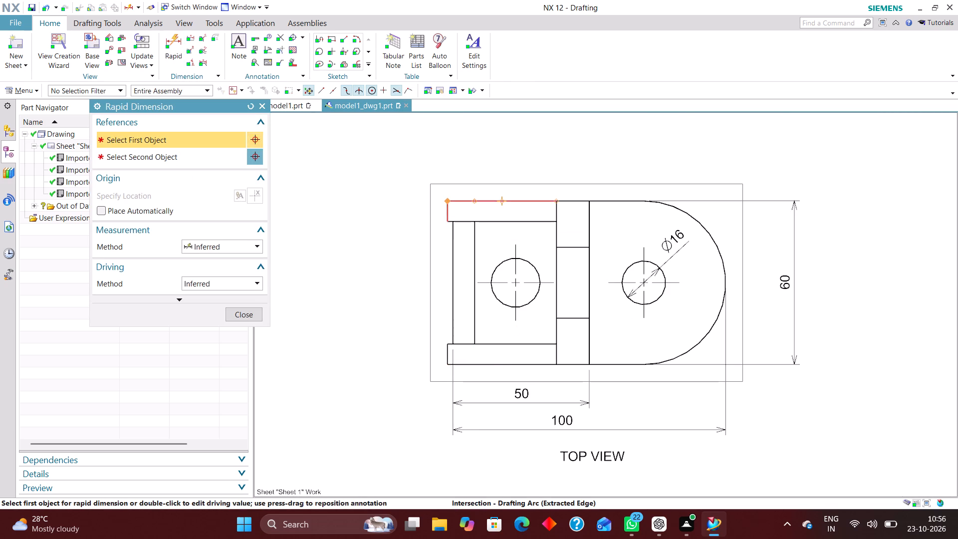
left_click(513, 250)
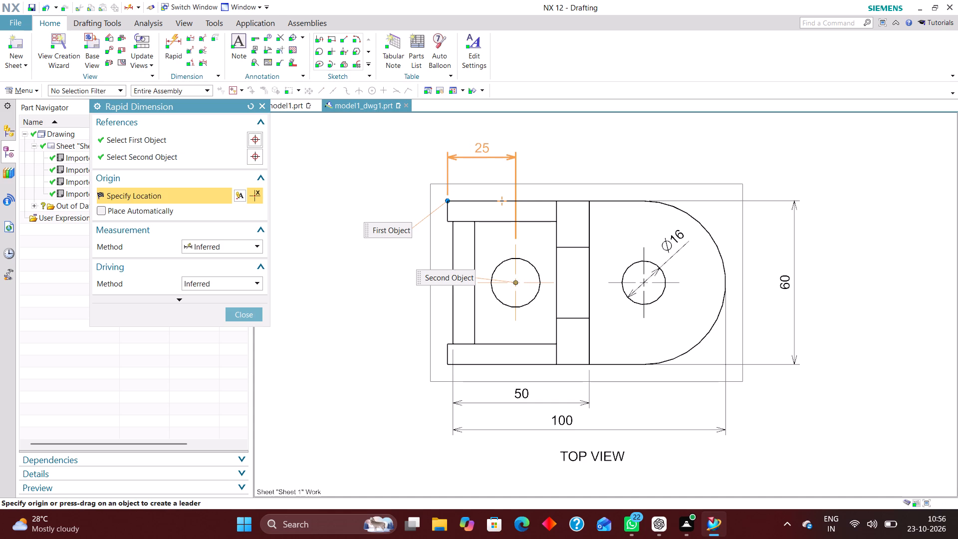
left_click(479, 151)
scroll(385, 267, "down", 4)
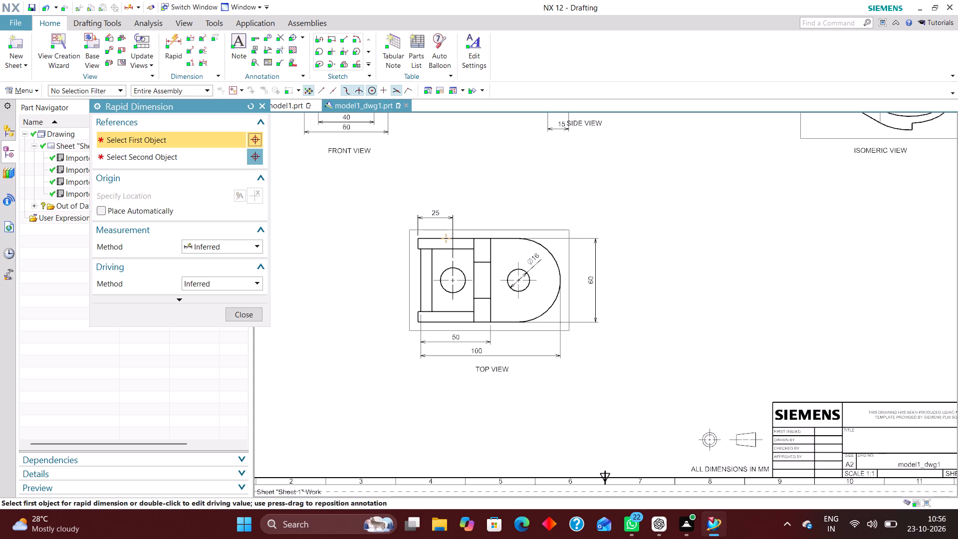
left_click(243, 315)
Examine the sheet layout, checking the dimensions and labels of all four views.
scroll(412, 394, "down", 3)
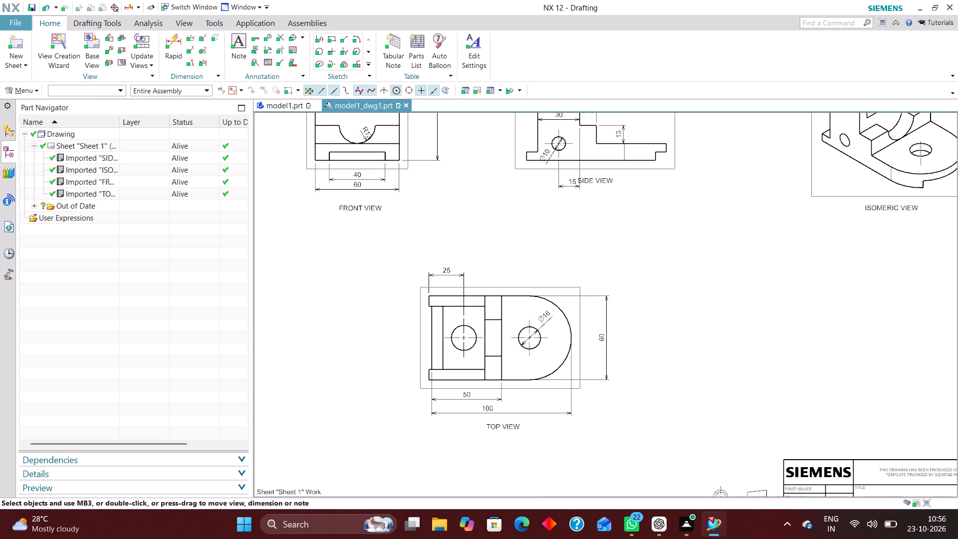
scroll(407, 426, "down", 2)
scroll(431, 366, "up", 3)
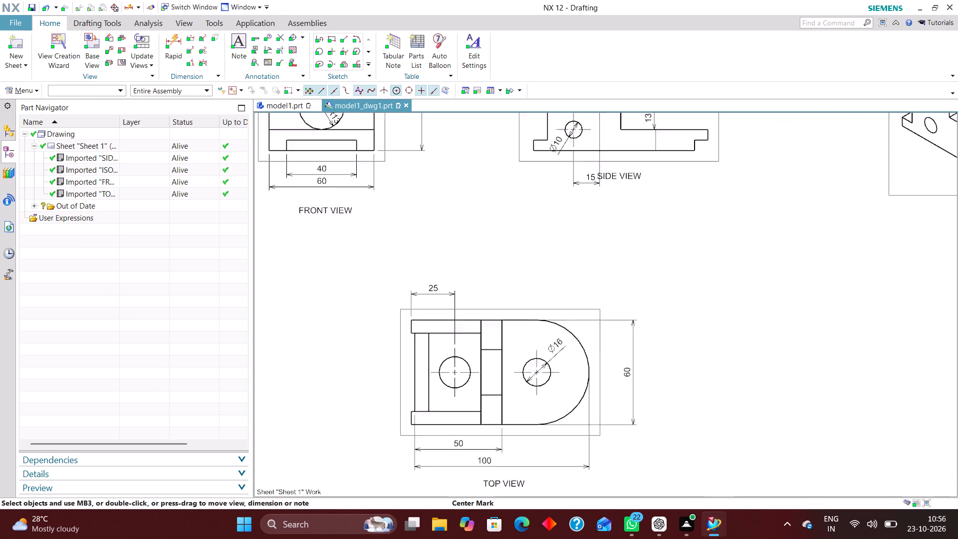
scroll(431, 366, "up", 2)
scroll(348, 294, "down", 3)
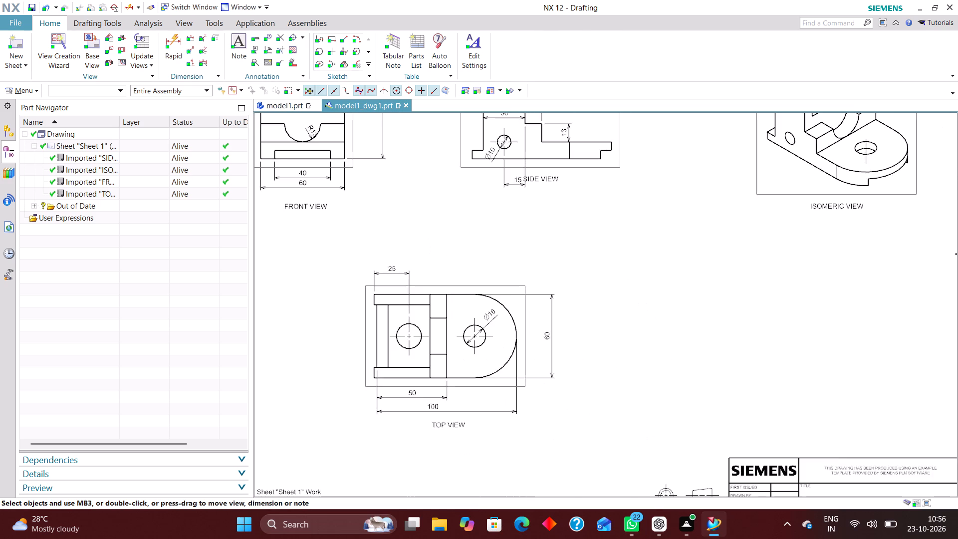
scroll(347, 295, "down", 1)
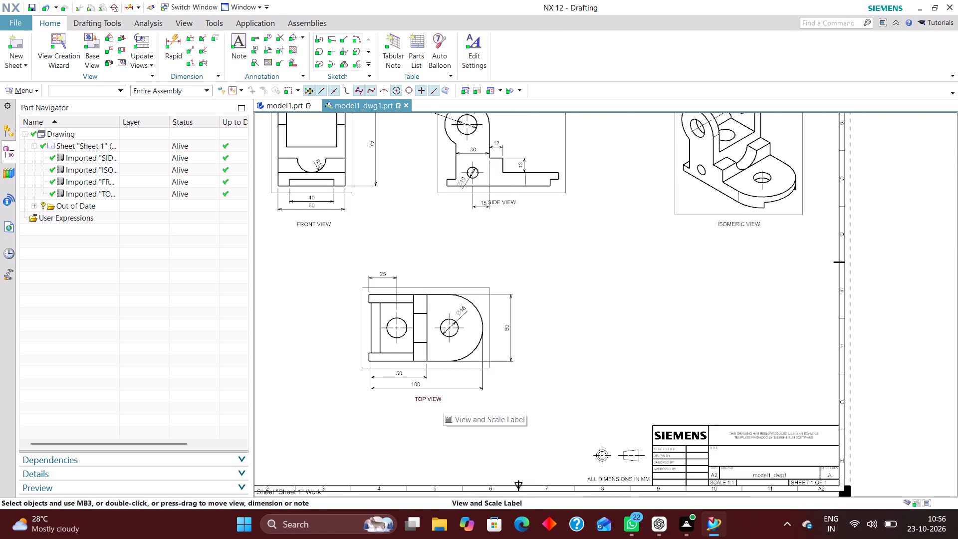
scroll(440, 340, "down", 2)
scroll(467, 371, "up", 2)
right_click_drag(559, 313, 479, 400)
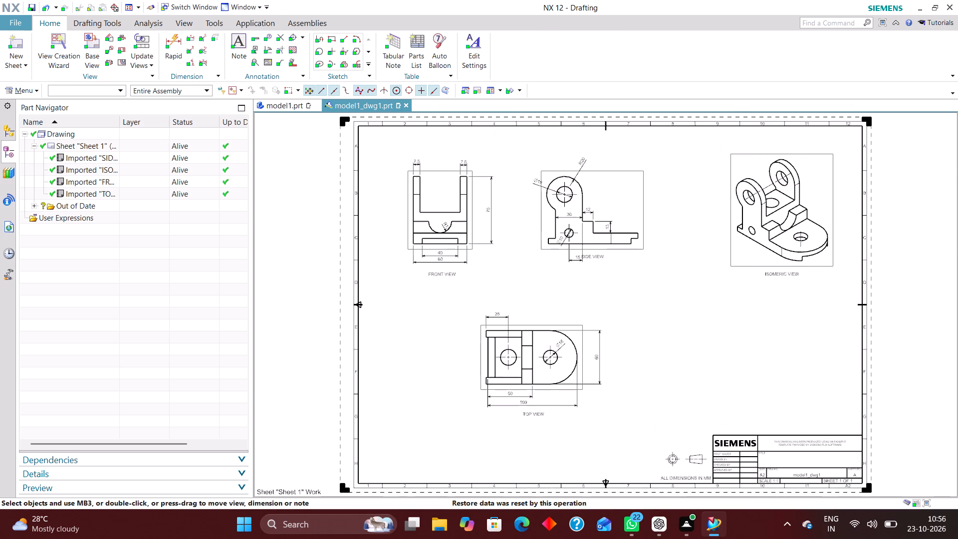
Edit Sheet 1 to use first-angle projection.
right_click(341, 429)
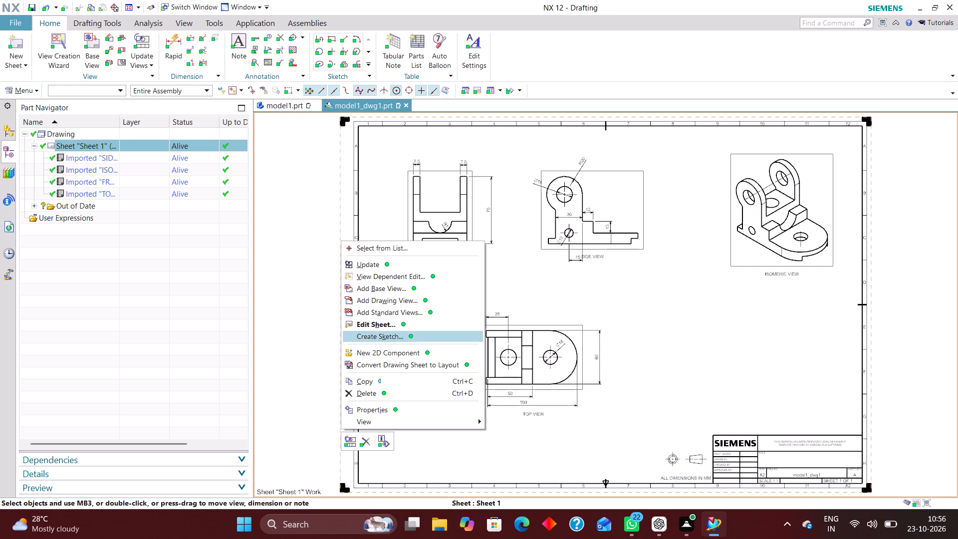
left_click(385, 324)
left_click(112, 408)
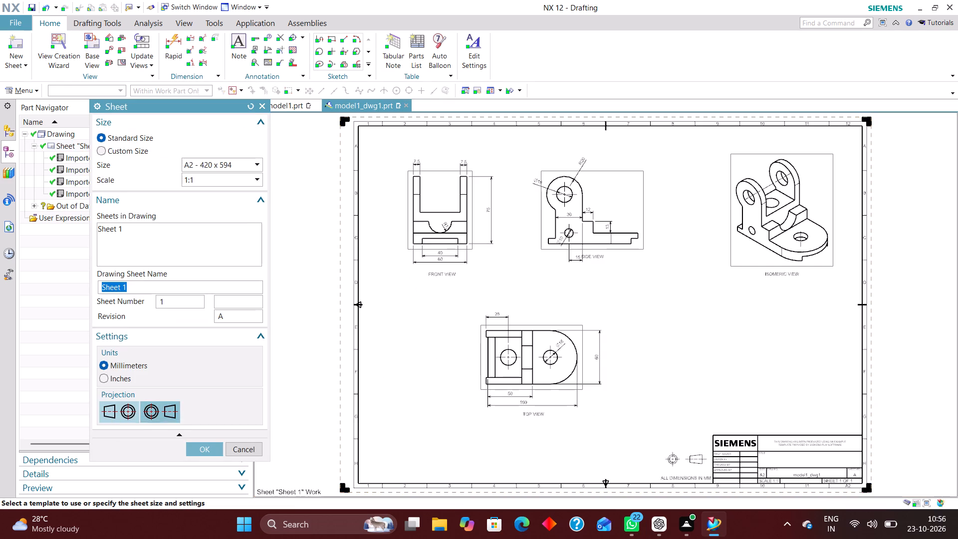
left_click(209, 451)
Edit the title block definition and unlock the four empty cells Label10, Label11, Label12 and Label13.
scroll(360, 365, "down", 3)
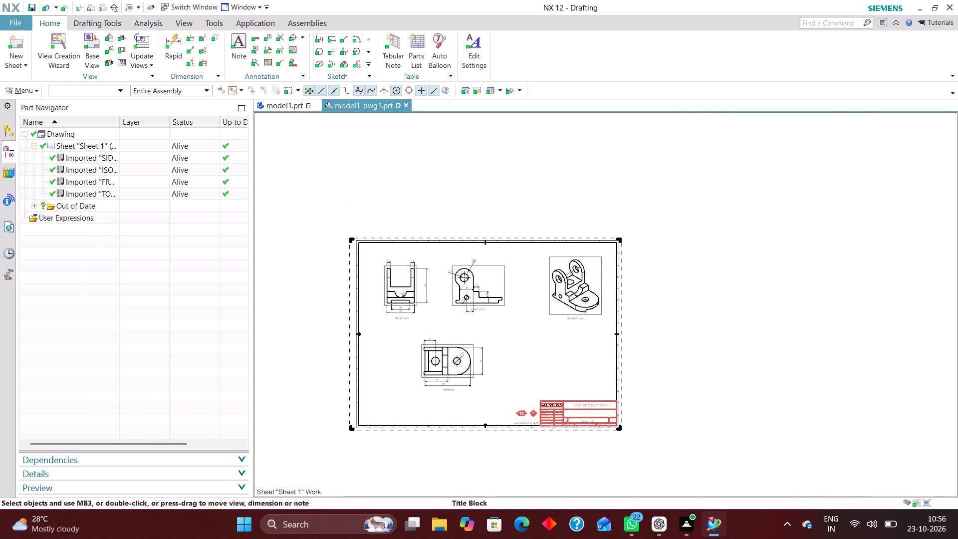
scroll(512, 396, "up", 5)
right_click(595, 422)
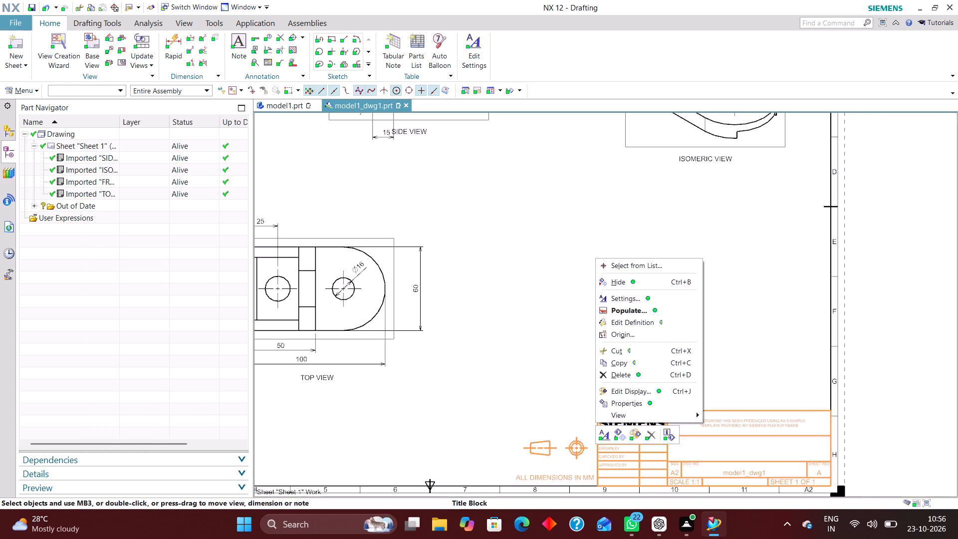
left_click(621, 325)
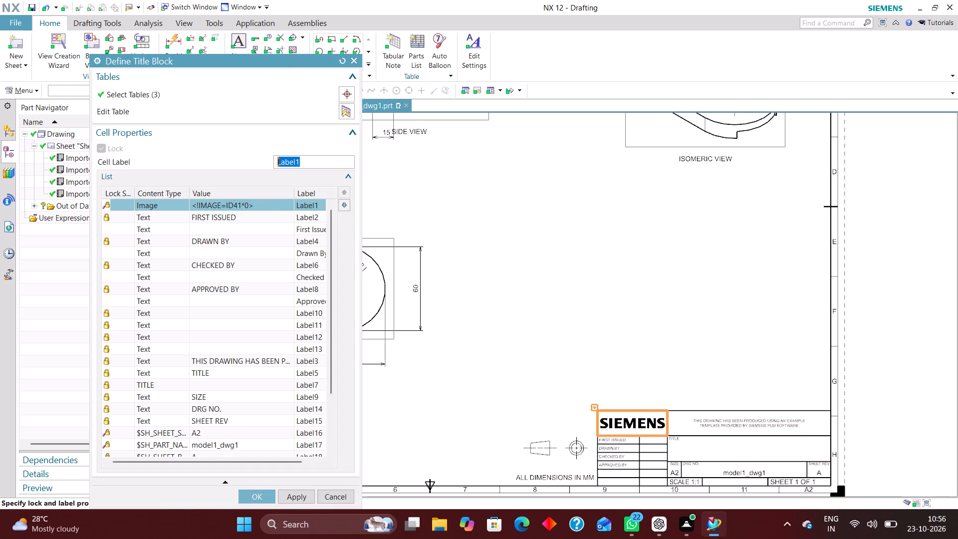
left_click(124, 310)
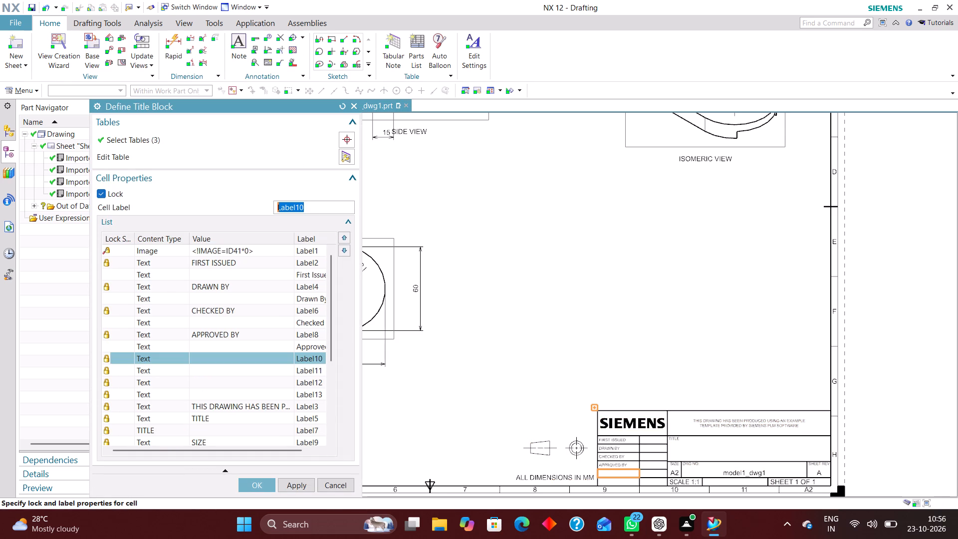
left_click(122, 193)
left_click(118, 369)
left_click(121, 194)
scroll(130, 332, "down", 2)
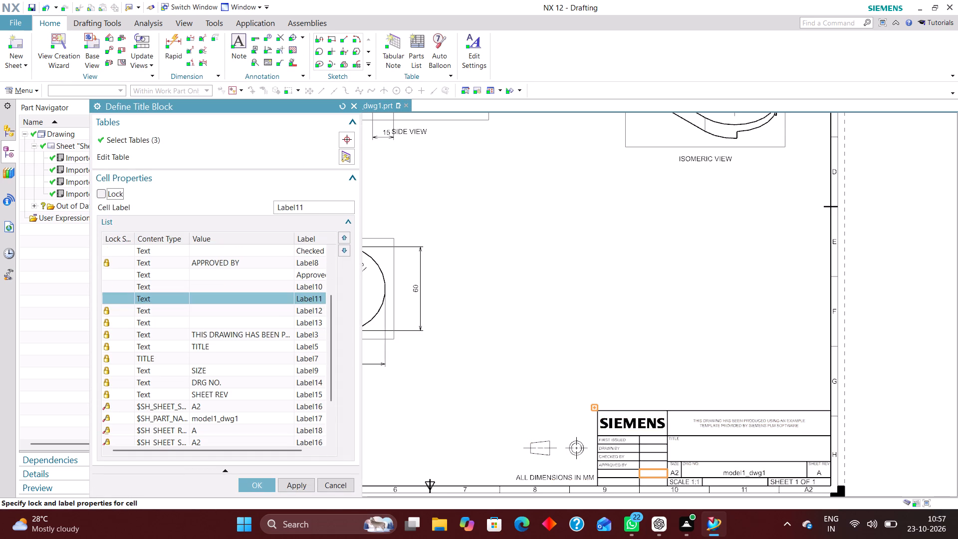
left_click(119, 310)
left_click(132, 190)
left_click(113, 193)
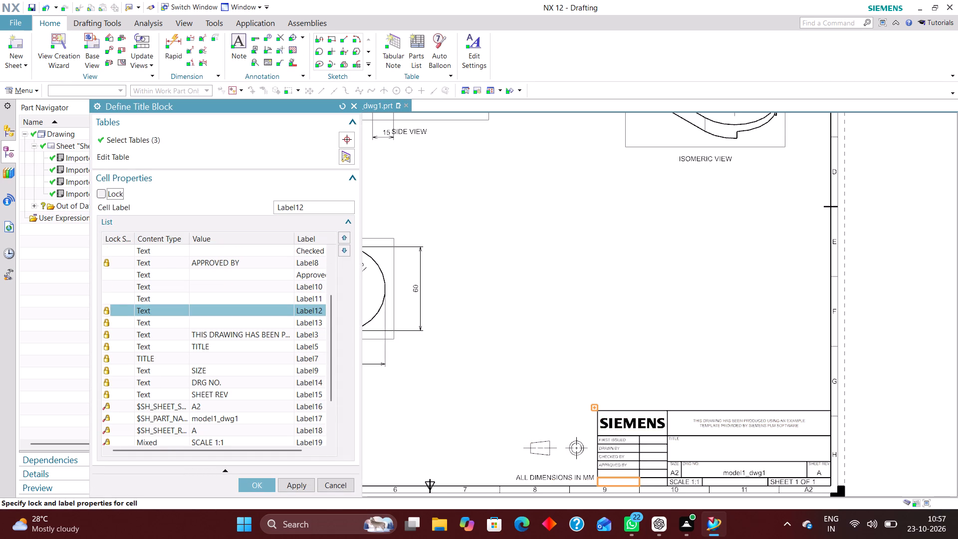
left_click(125, 320)
left_click(107, 193)
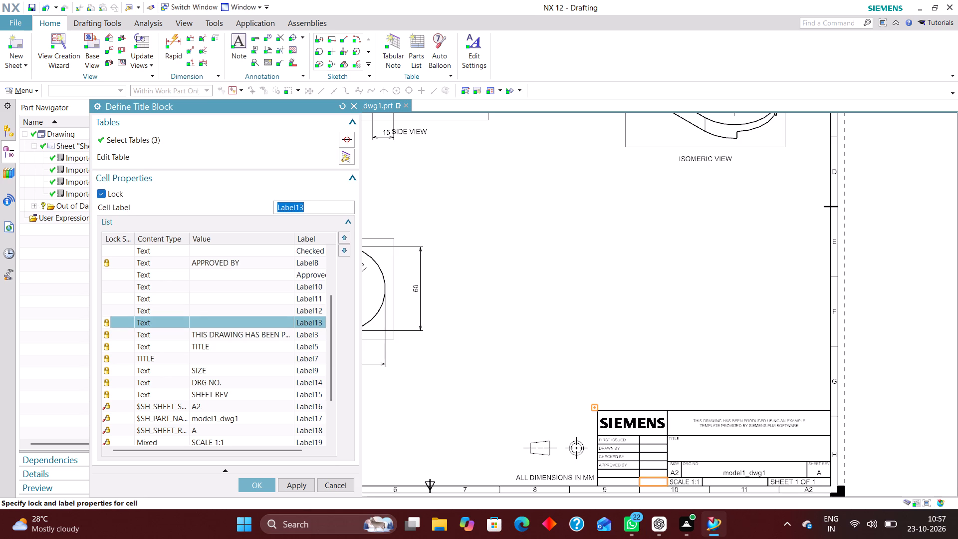
Unlock the drawing title cell Label7 and the empty cell Label20, and accept the title block definition.
scroll(132, 354, "down", 1)
left_click(120, 327)
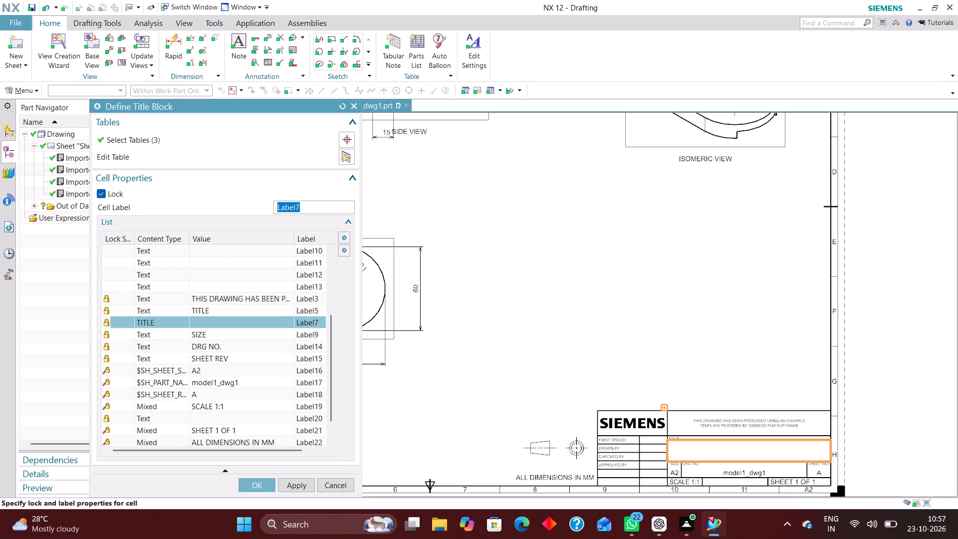
left_click(109, 191)
scroll(141, 393, "down", 2)
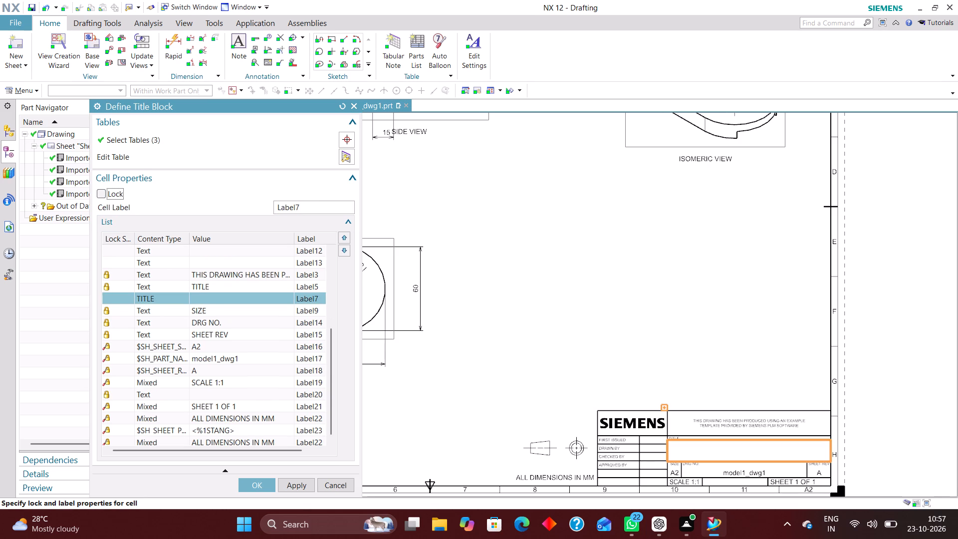
left_click(119, 391)
left_click(104, 193)
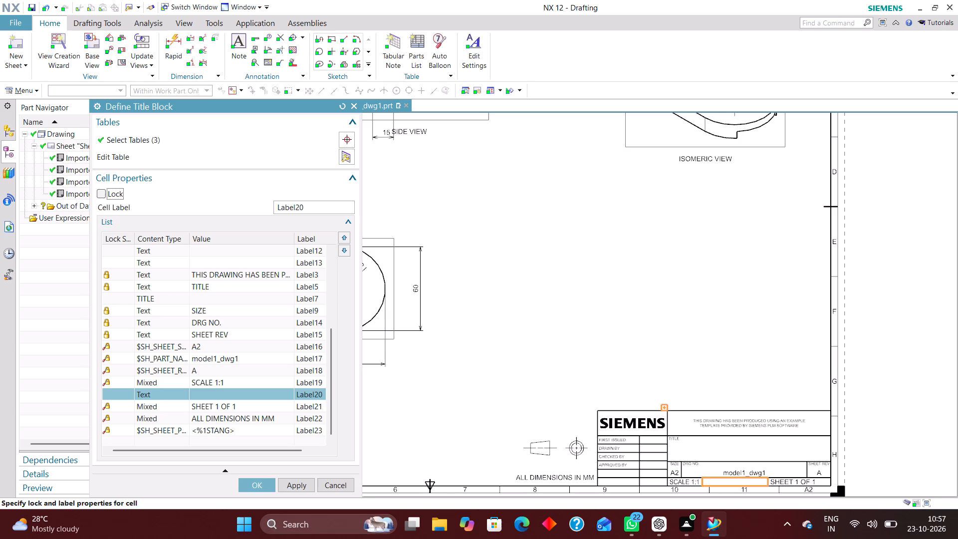
left_click(255, 488)
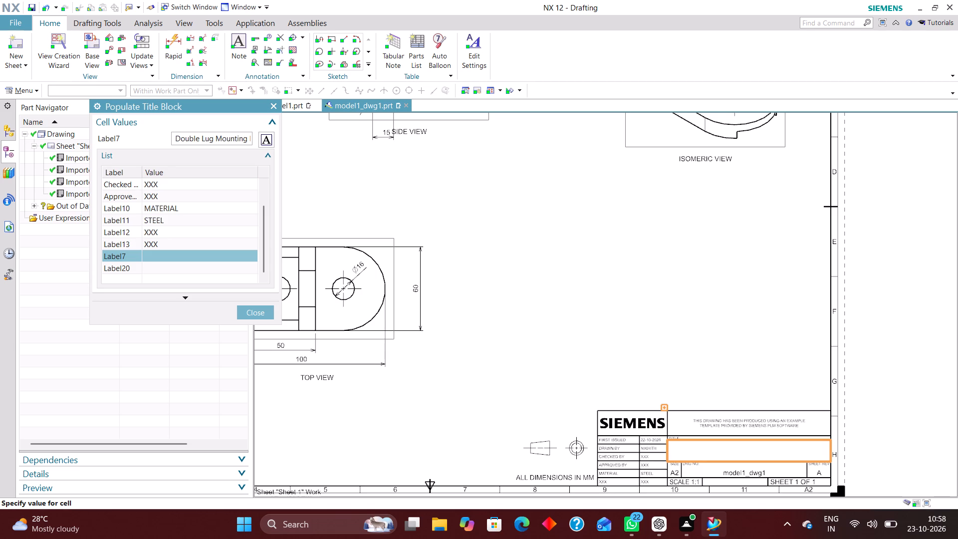
Replace the mixed-case title entry in cell Label7 with DOUBLE LUG MOUNTING BRACKET in capitals.
key("BackSpace")
key("Right")
key("Right")
key("Right")
key("Right")
key("Right")
key("Right")
key("Right")
key("Right")
key("Right")
key("Right")
key("Right")
key("Right")
key("Right")
key("Right")
key("Right")
key("Right")
key("Right")
key("Right")
key("Right")
key("Right")
key("BackSpace")
key("BackSpace")
key("BackSpace")
key("BackSpace")
key("BackSpace")
key("BackSpace")
key("BackSpace")
key("BackSpace")
key("BackSpace")
key("BackSpace")
key("BackSpace")
key("BackSpace")
key("BackSpace")
key("BackSpace")
key("BackSpace")
key("BackSpace")
key("BackSpace")
key("BackSpace")
key("BackSpace")
key("BackSpace")
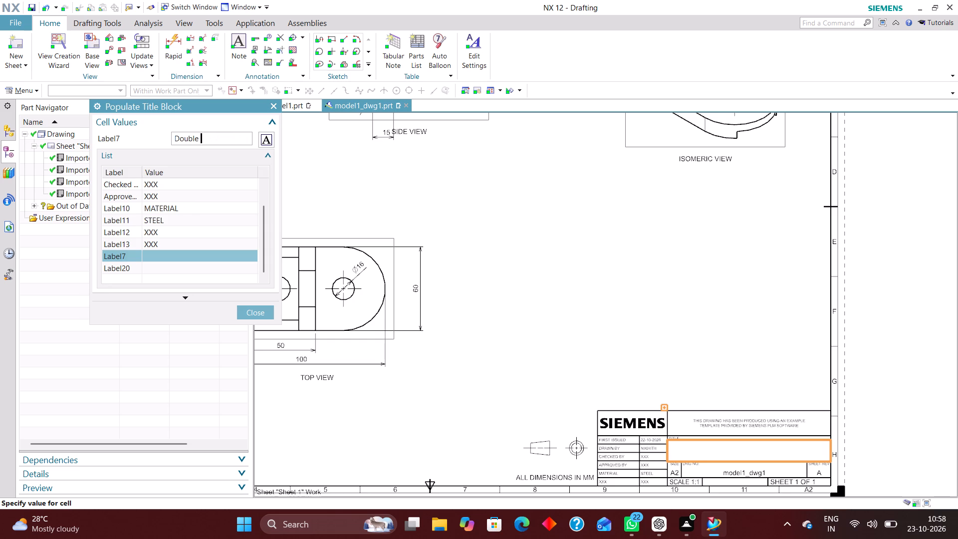
type("DOUBLE LIG")
key("space")
key("BackSpace")
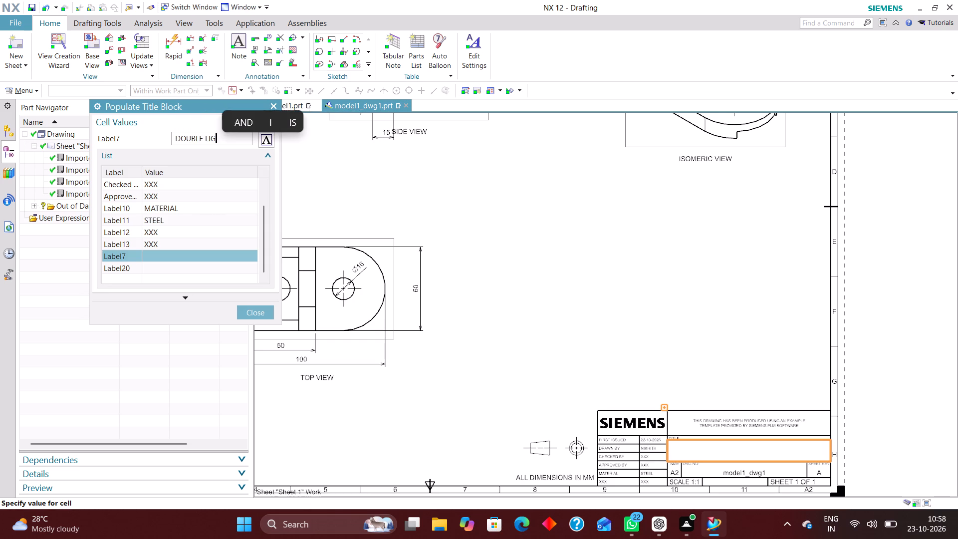
key("BackSpace")
key("BackSpace")
type("UG MOUNTING BRACKET")
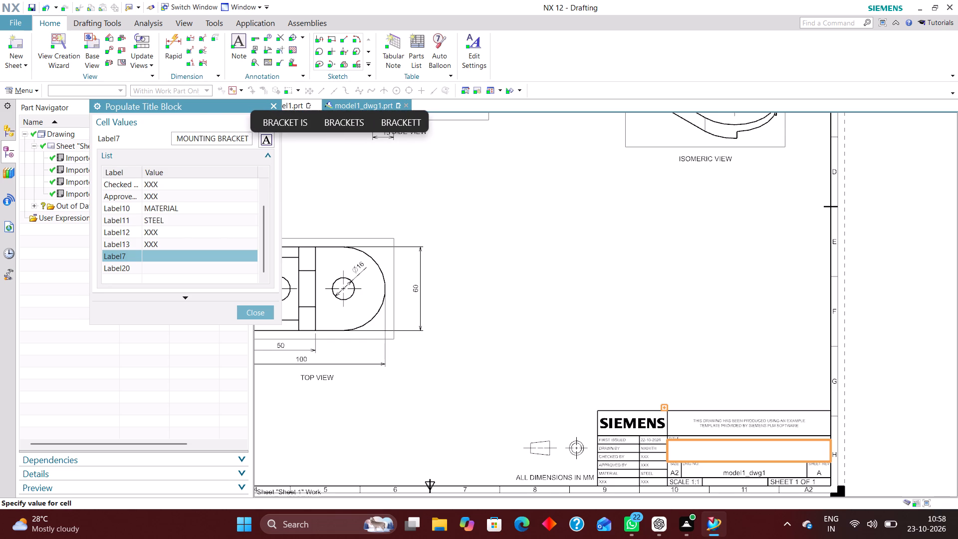
key("Return")
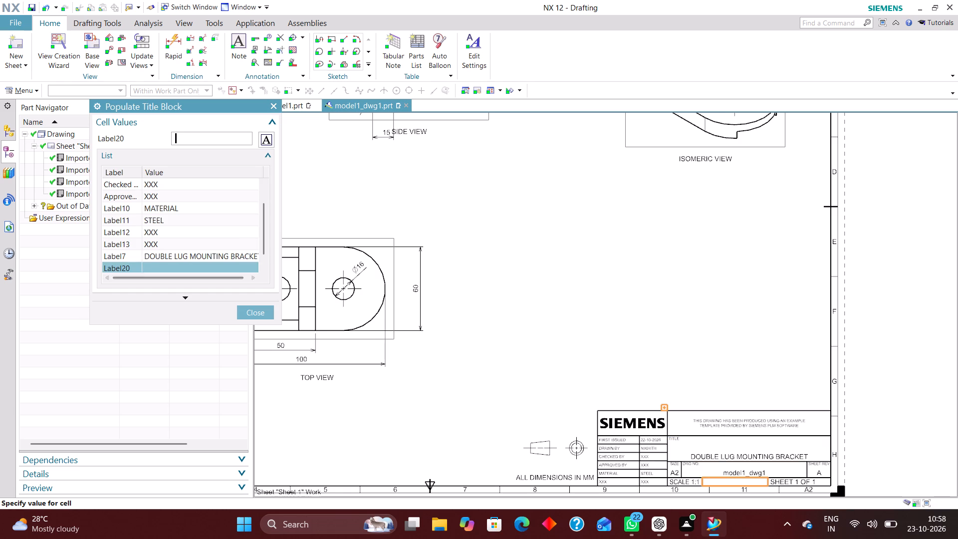
Fill title block cell Label20 with the text WEIGHT (kg) and finish populating the title block.
type("WEIGHT")
key("space")
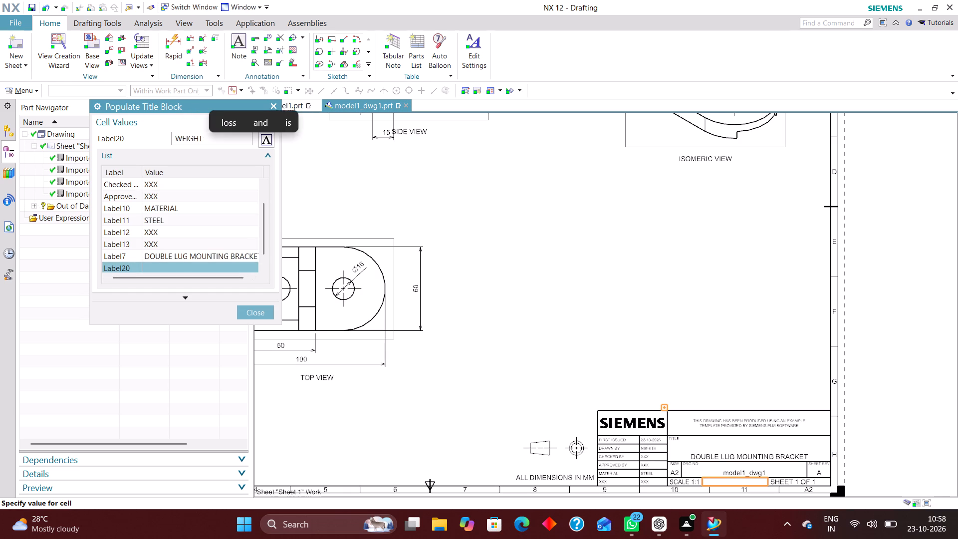
type("()")
key("Left")
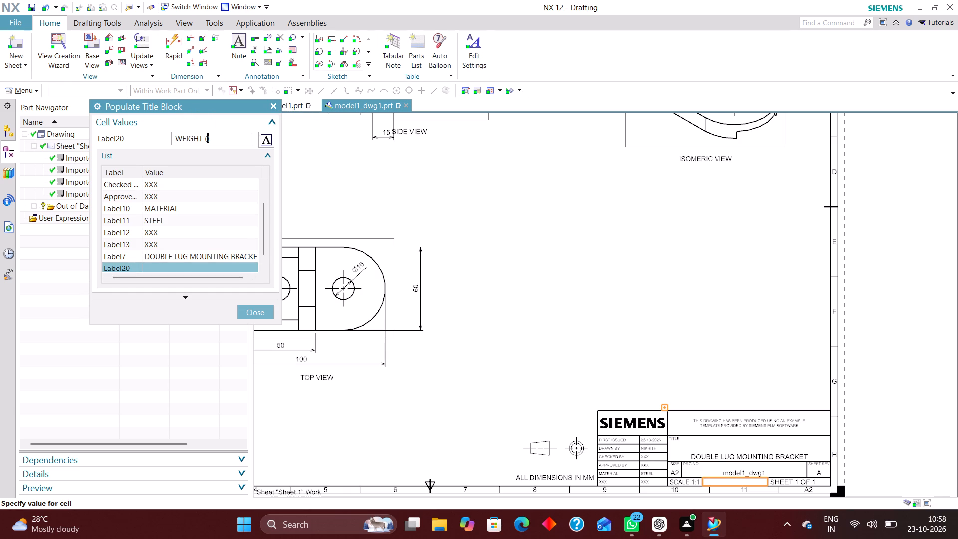
key("shift+k")
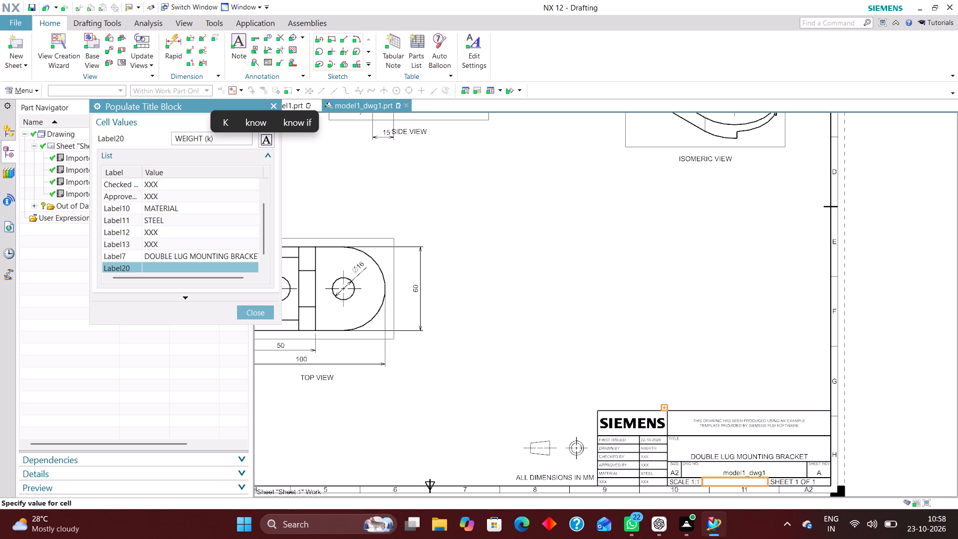
key("shift+g")
key("Right")
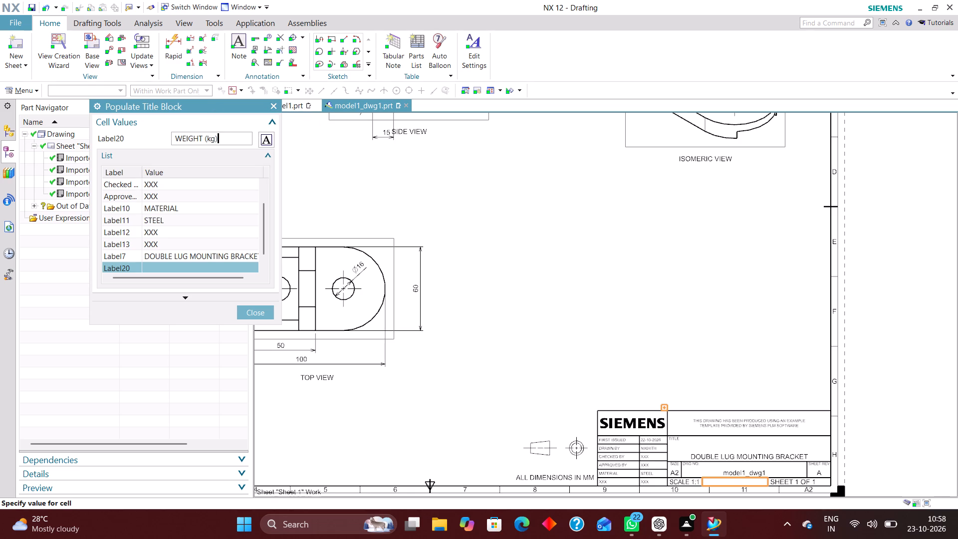
key("Right")
key("space")
key("Return")
left_click(252, 307)
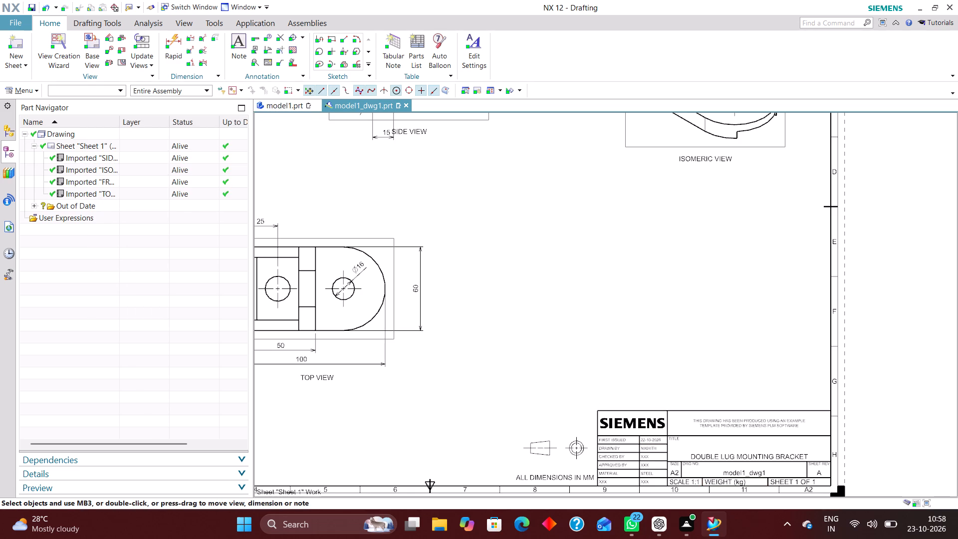
Switch to the model1 part and update its weight data in the displayed part properties.
left_click(288, 105)
left_click(42, 91)
left_click(39, 91)
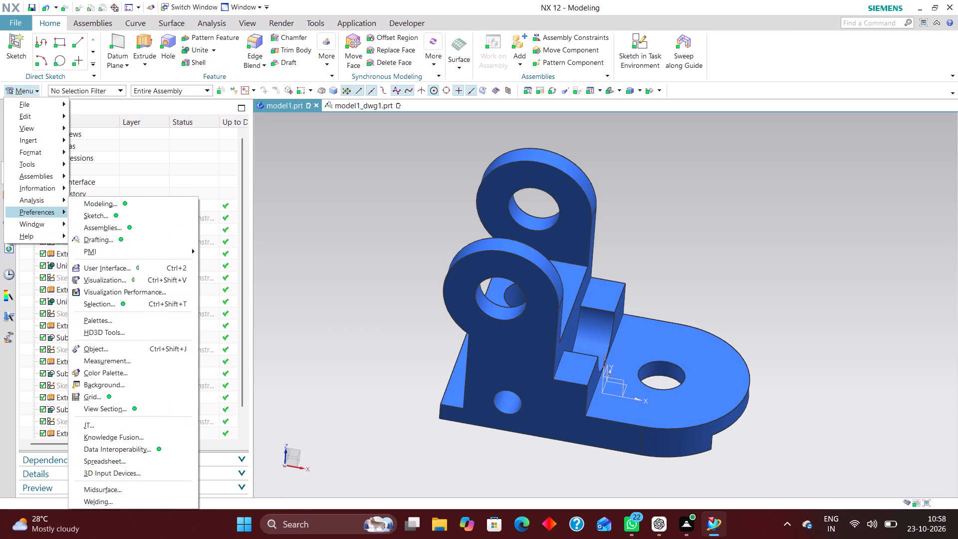
left_click(37, 105)
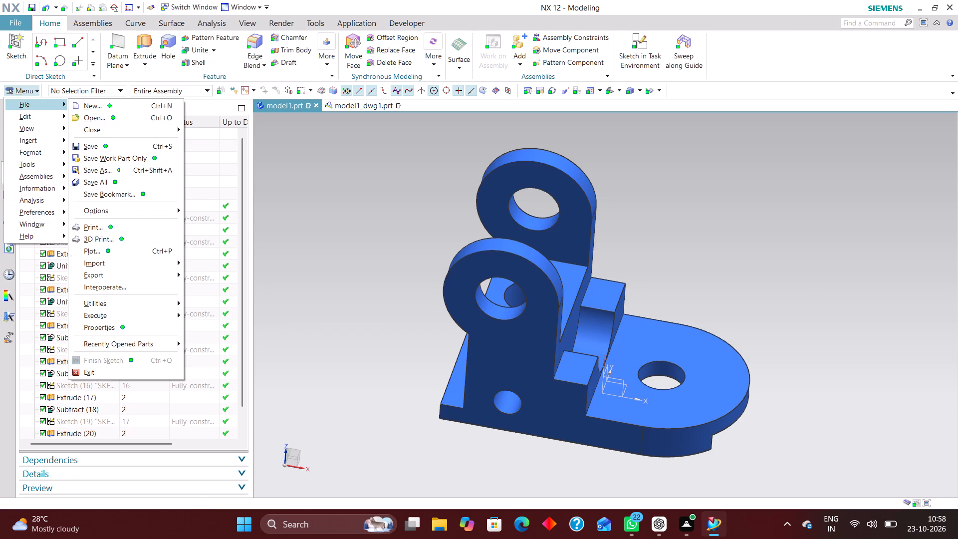
left_click(107, 328)
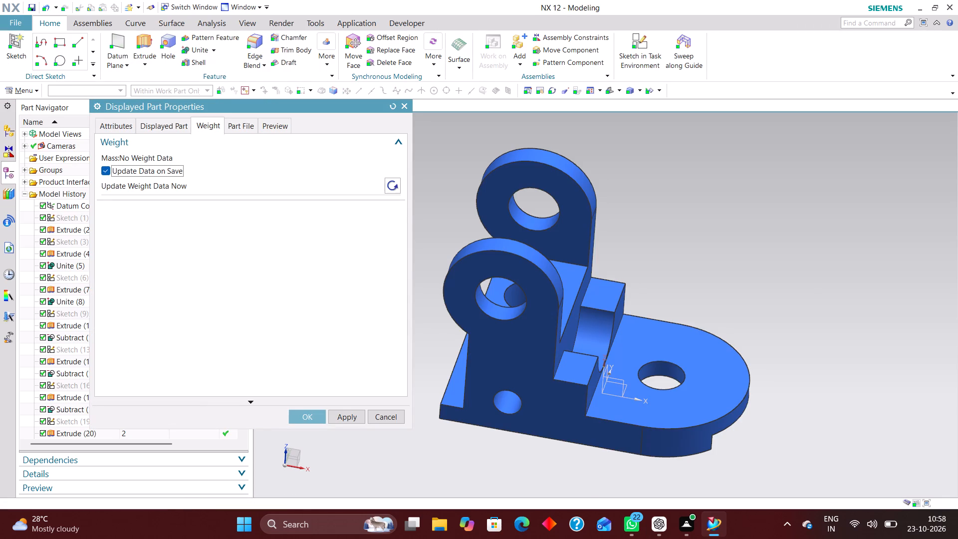
left_click(393, 184)
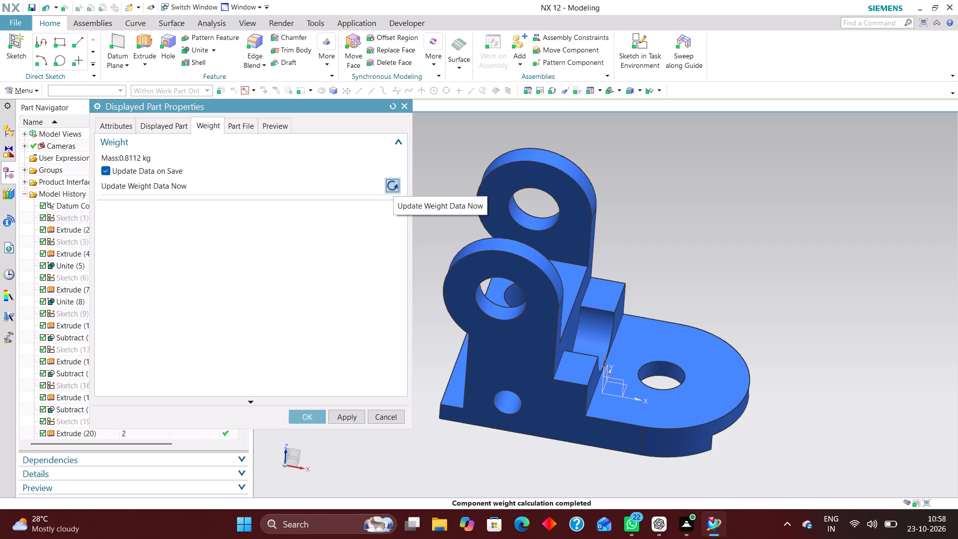
left_click(316, 419)
Return to the model1_dwg1 drawing and append 0.8112 to the WEIGHT (kg) text in title block cell Label20.
left_click(353, 108)
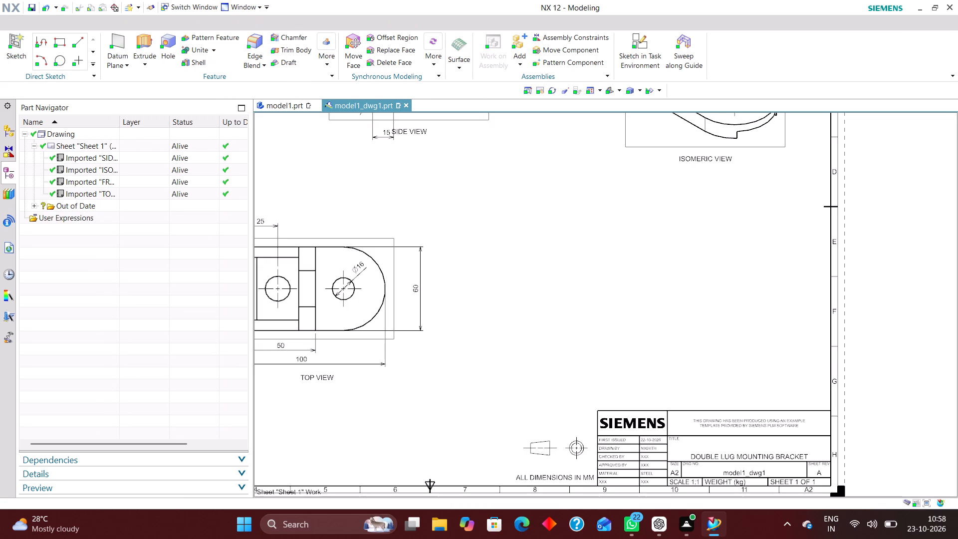
right_click(591, 429)
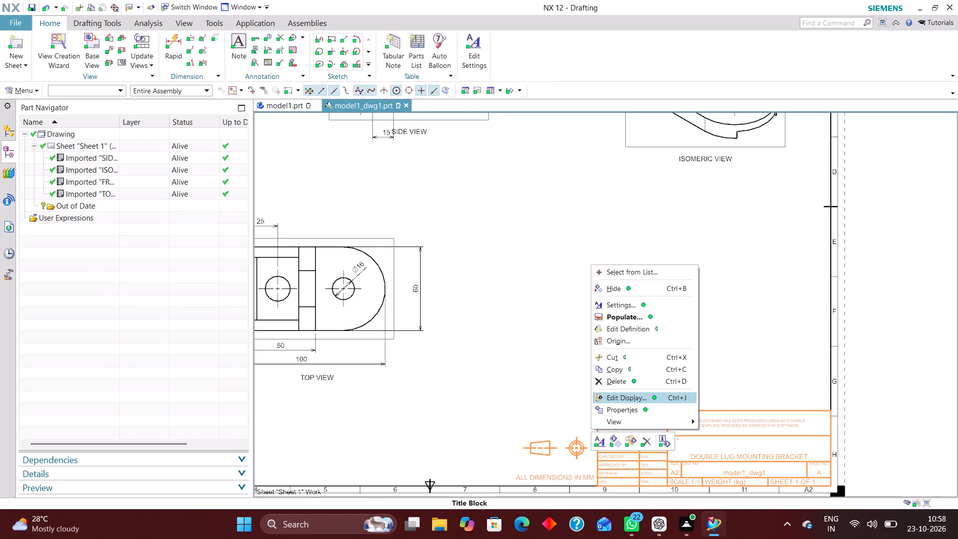
left_click(636, 313)
scroll(178, 247, "down", 7)
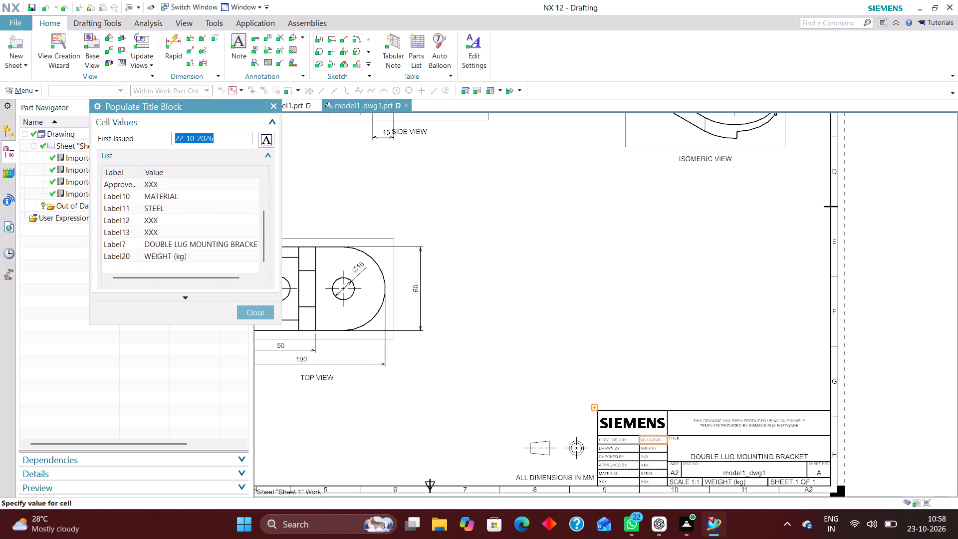
left_click(206, 259)
left_click(231, 142)
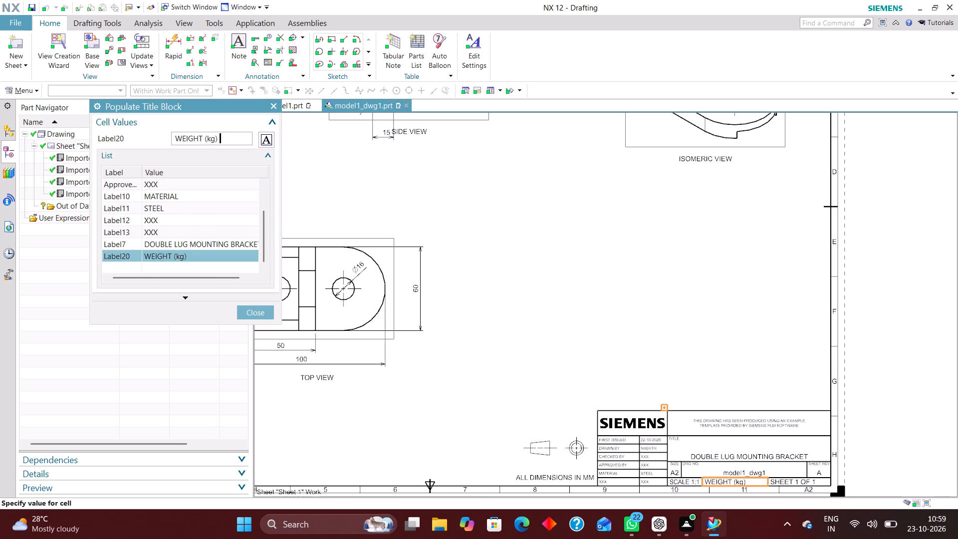
type("0.8112")
key("Return")
left_click(261, 308)
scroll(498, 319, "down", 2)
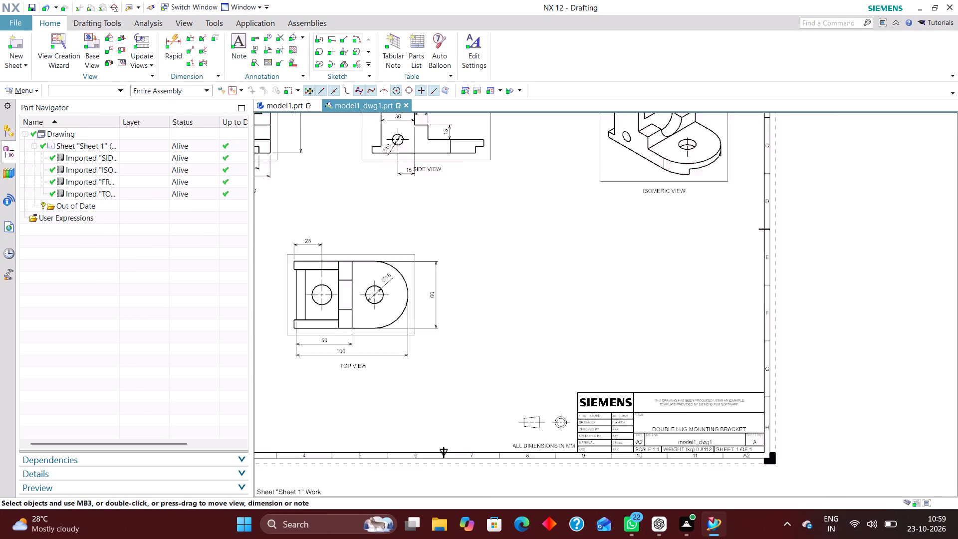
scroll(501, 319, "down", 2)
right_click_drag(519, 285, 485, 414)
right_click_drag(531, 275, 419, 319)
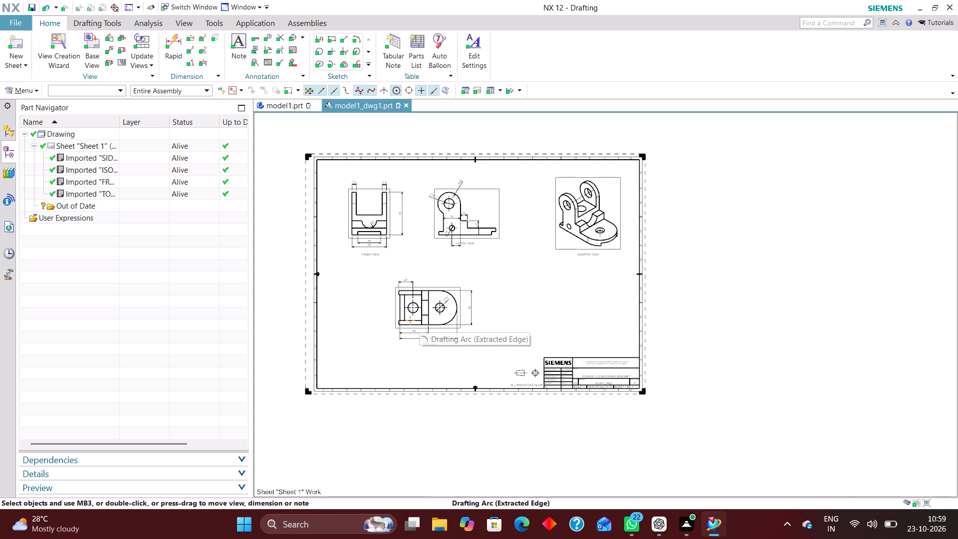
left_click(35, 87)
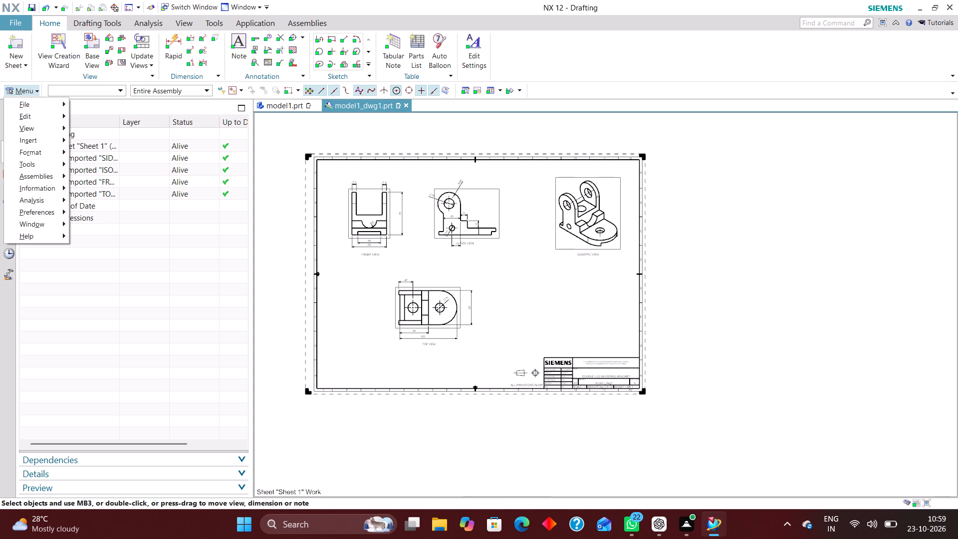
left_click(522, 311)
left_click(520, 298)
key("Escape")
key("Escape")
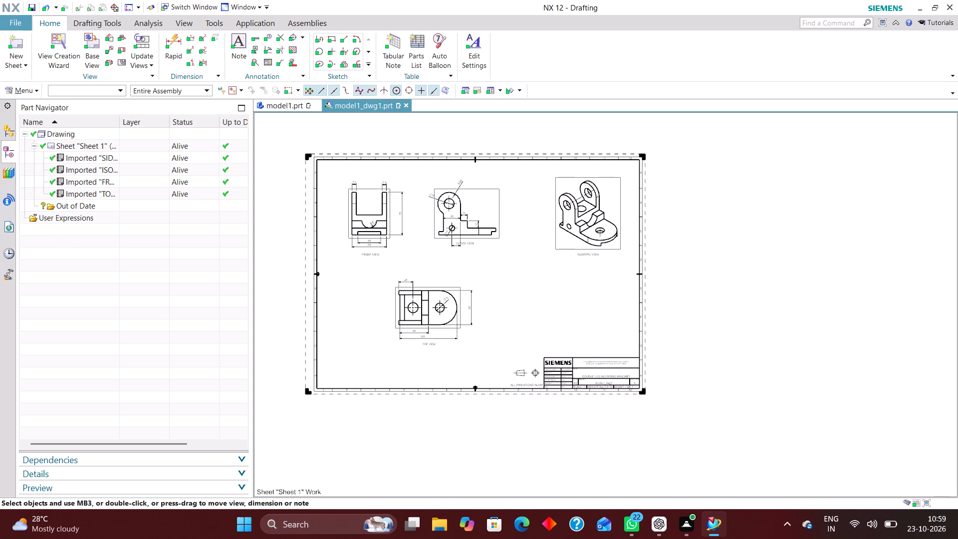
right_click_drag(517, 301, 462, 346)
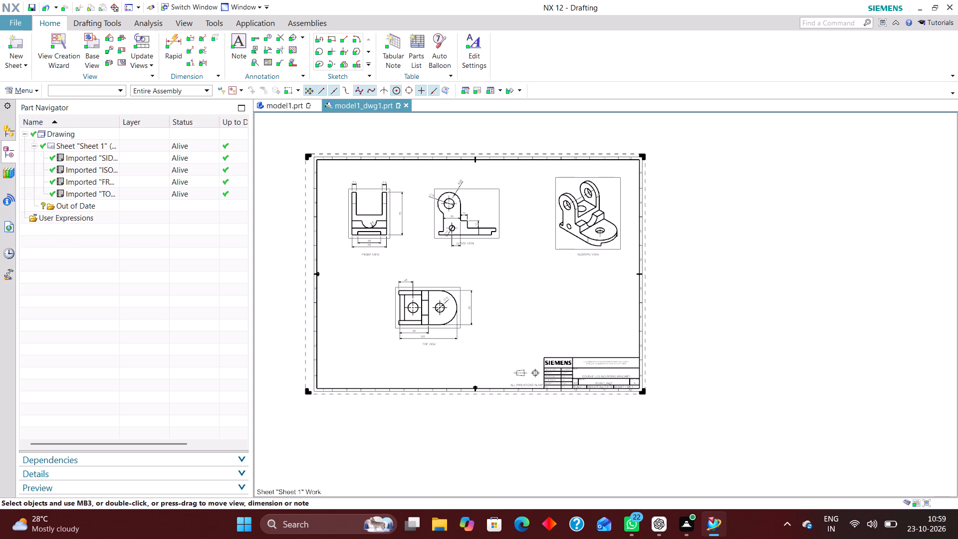
Using Layer Visible in View, hide all layers in ISOMERIC VIEW except 2, 223, 224, 225, 226 and 256.
left_click(36, 93)
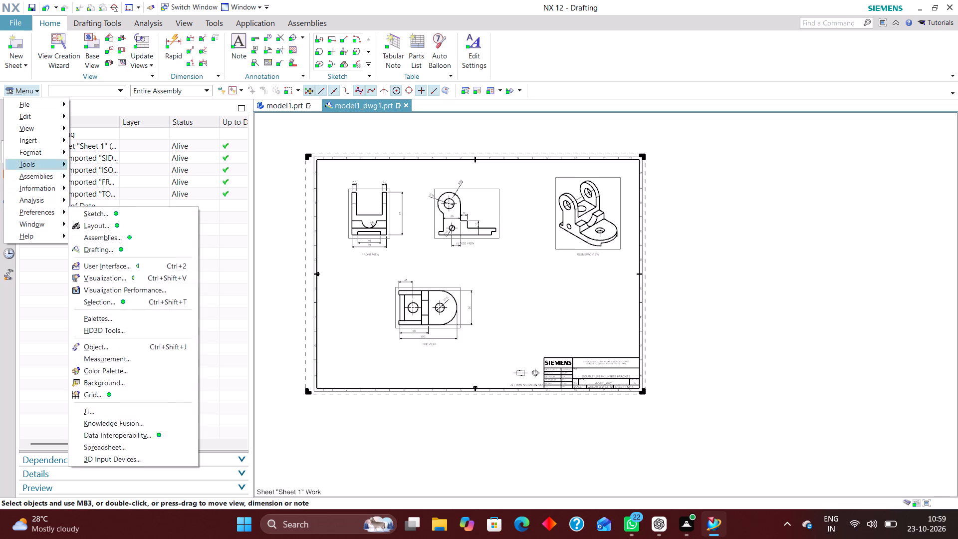
left_click(40, 149)
left_click(104, 168)
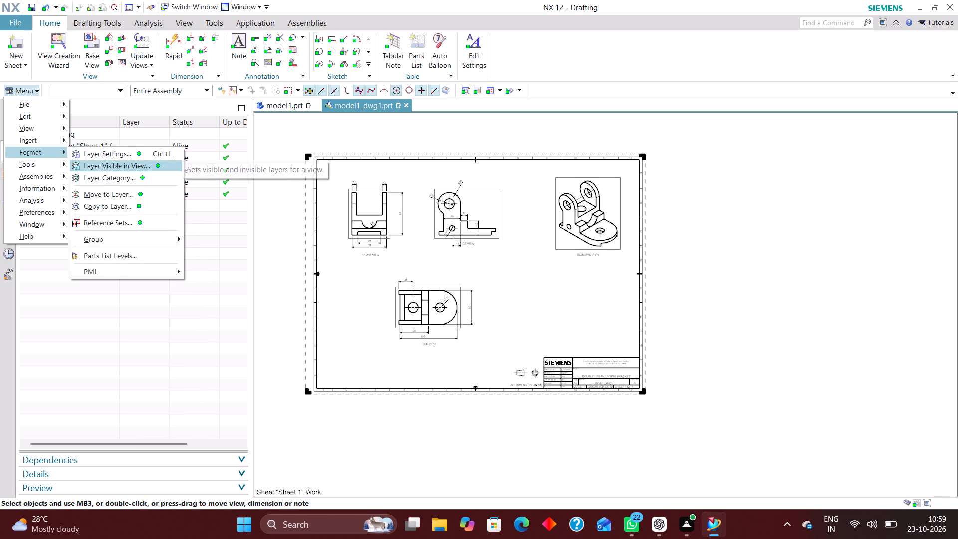
left_click(140, 129)
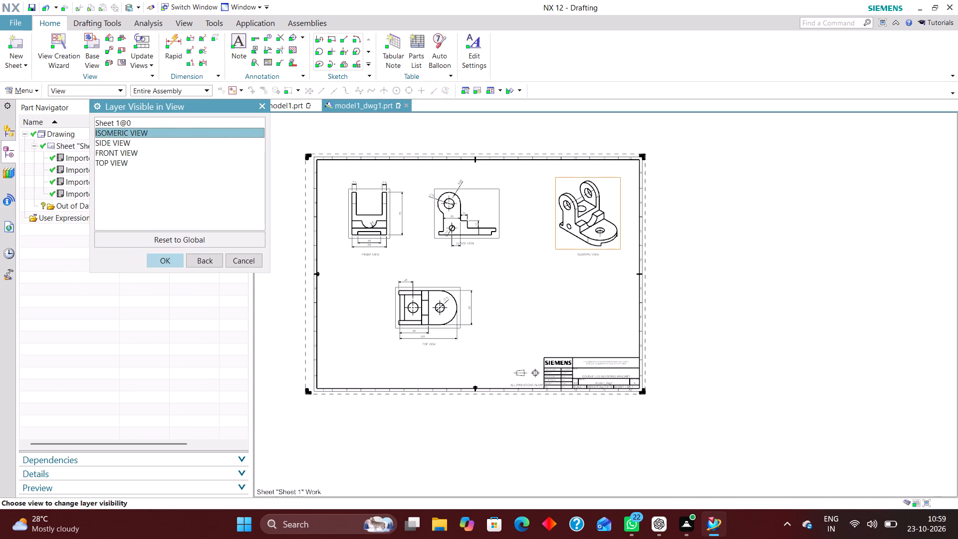
left_click(149, 257)
left_click(98, 178)
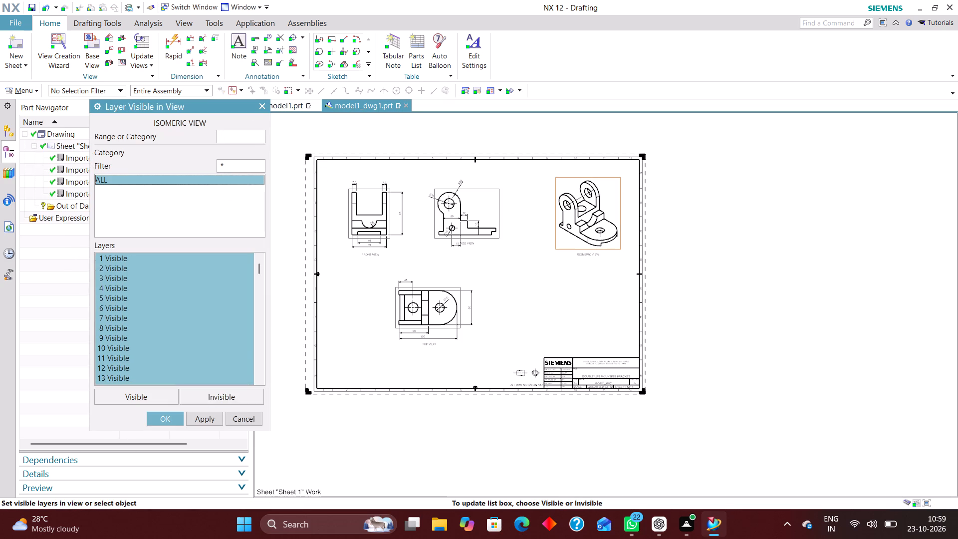
left_click(231, 389)
left_click(243, 136)
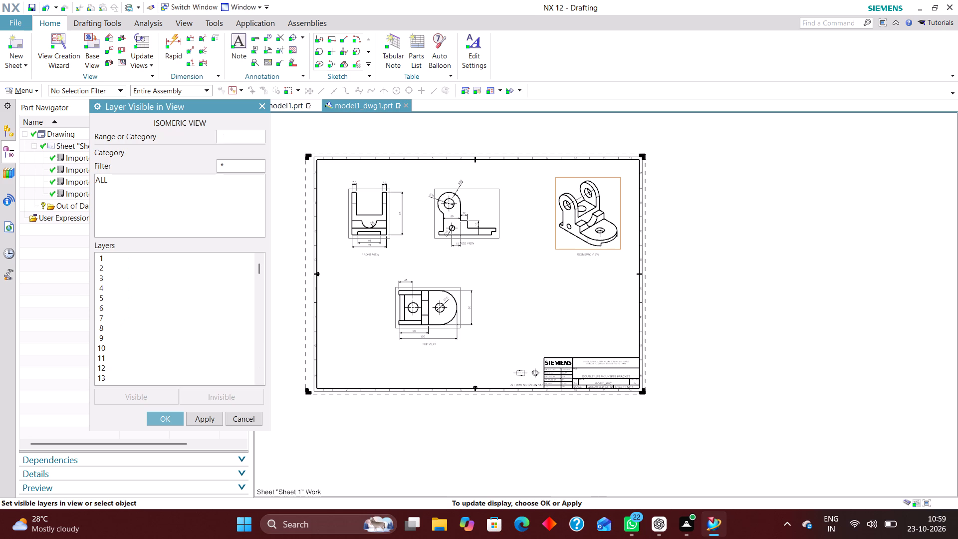
key("2")
key("Return")
type("223")
key("Return")
type("224")
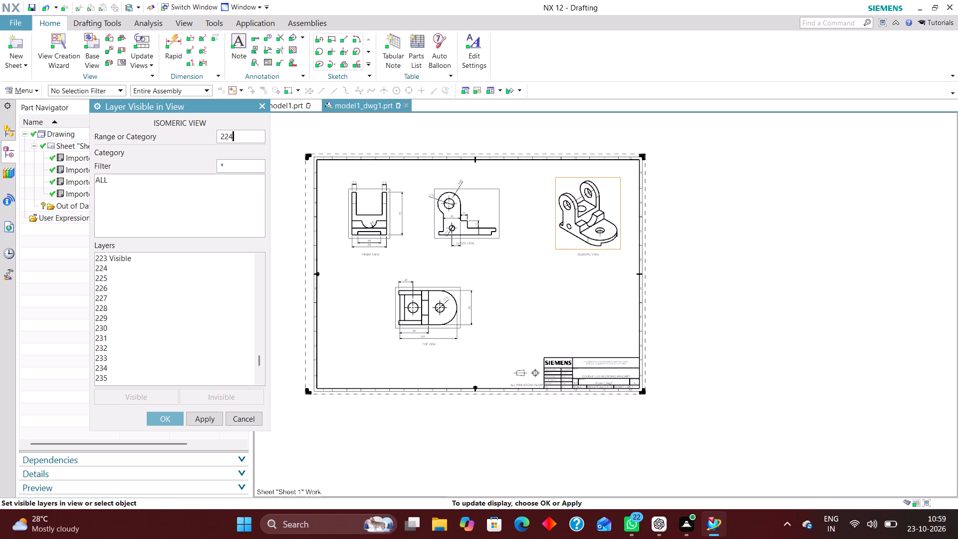
key("Return")
type("225")
key("Return")
type("226")
key("Return")
type("256")
key("Return")
left_click(169, 421)
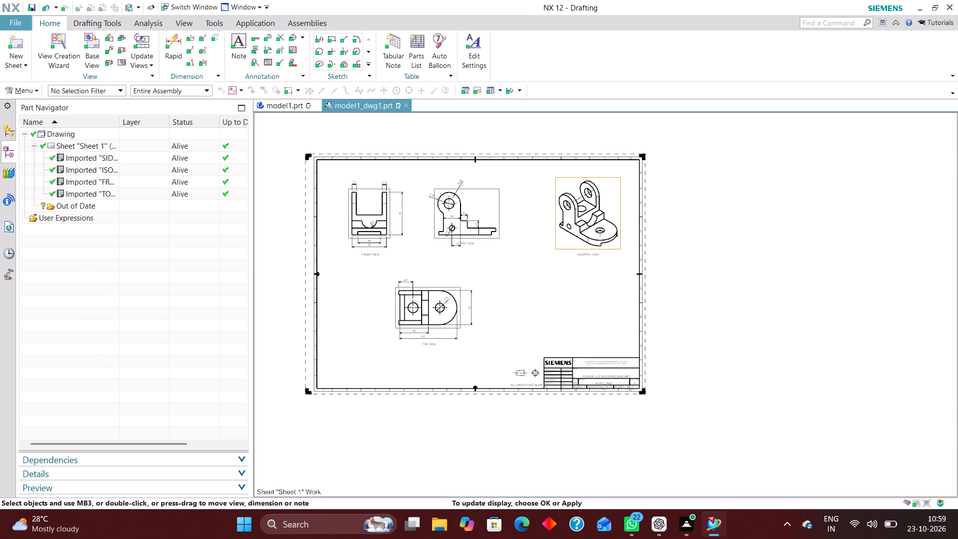
Make all layers invisible in SIDE VIEW, then show only layers 2, 223, 224, 225, 226 and 256.
left_click(128, 143)
left_click(161, 263)
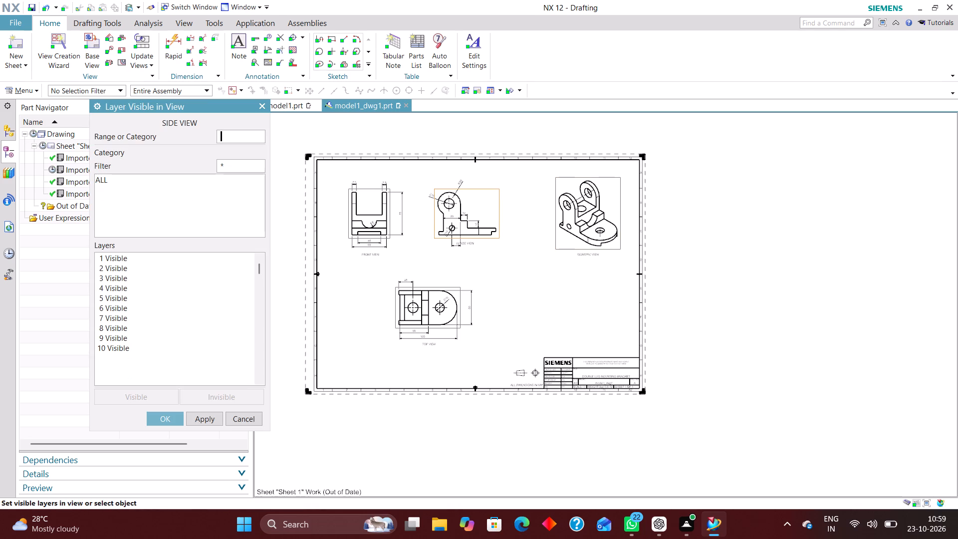
left_click(107, 180)
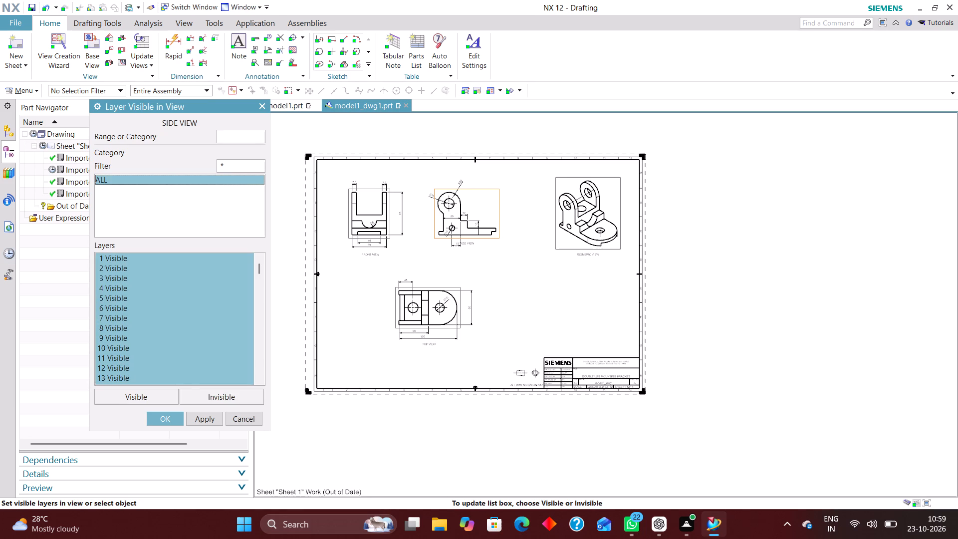
left_click(237, 399)
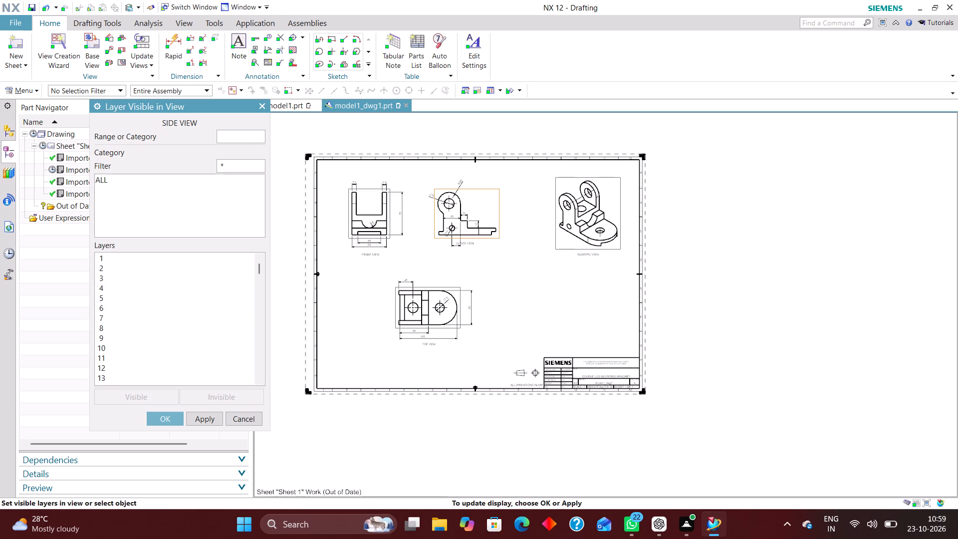
left_click(234, 136)
key("2")
key("Return")
type("223")
key("Return")
type("224")
key("Return")
type("225")
key("Return")
type("226")
key("Return")
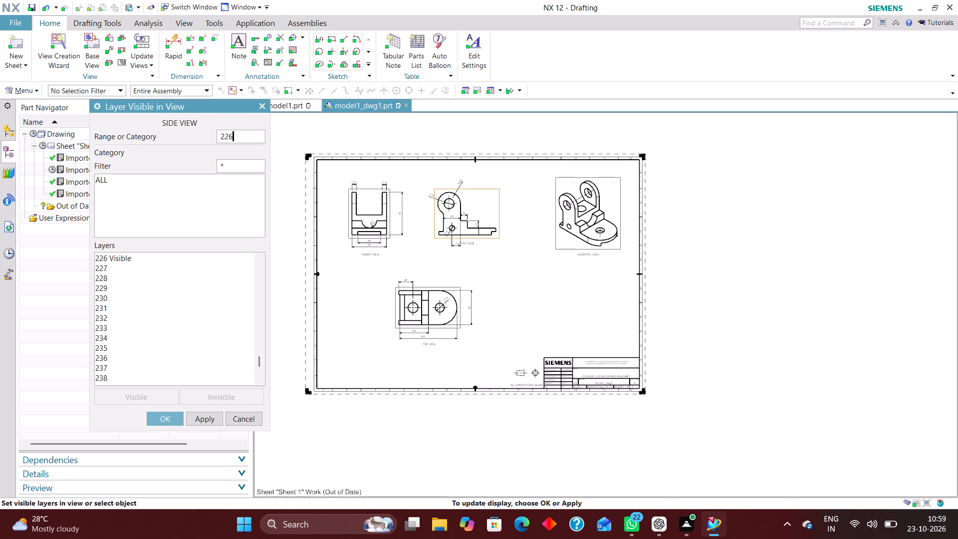
type("256")
key("Return")
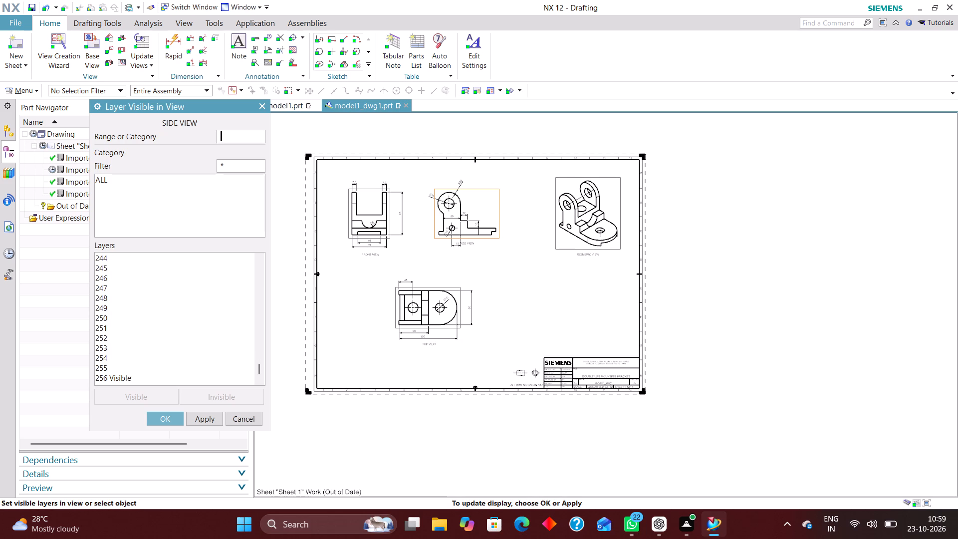
left_click(162, 416)
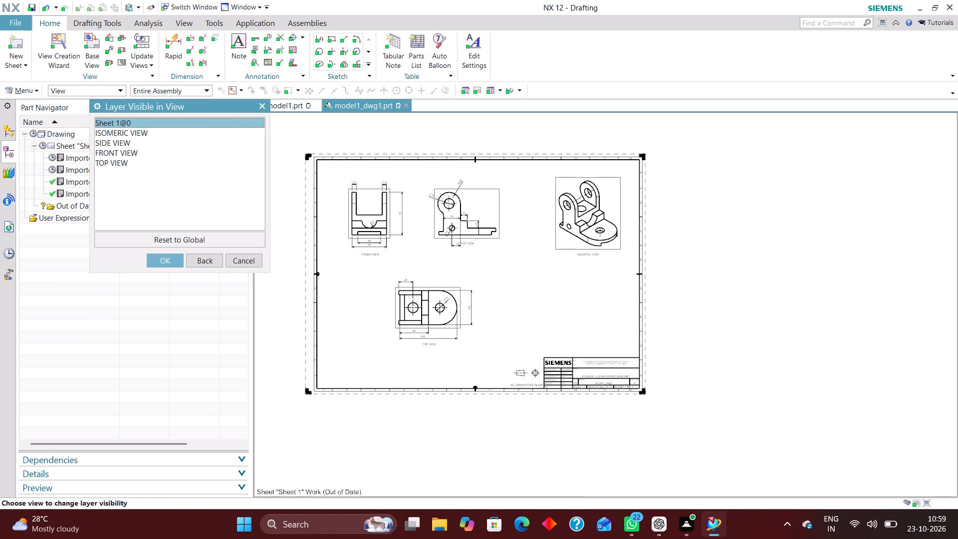
Make all layers invisible in FRONT VIEW, then show only layers 2, 223, 224, 225, 226 and 256.
left_click(134, 154)
left_click(168, 262)
left_click(100, 184)
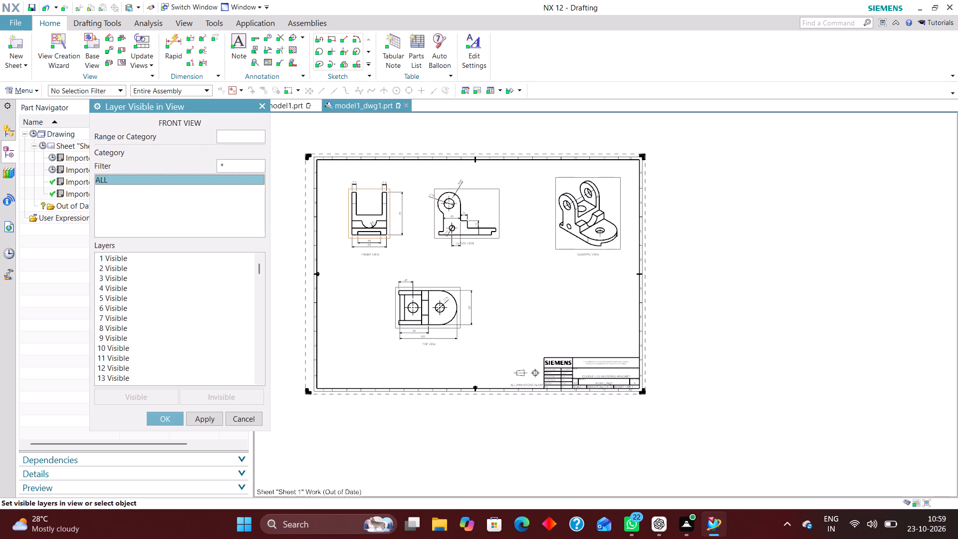
left_click(223, 396)
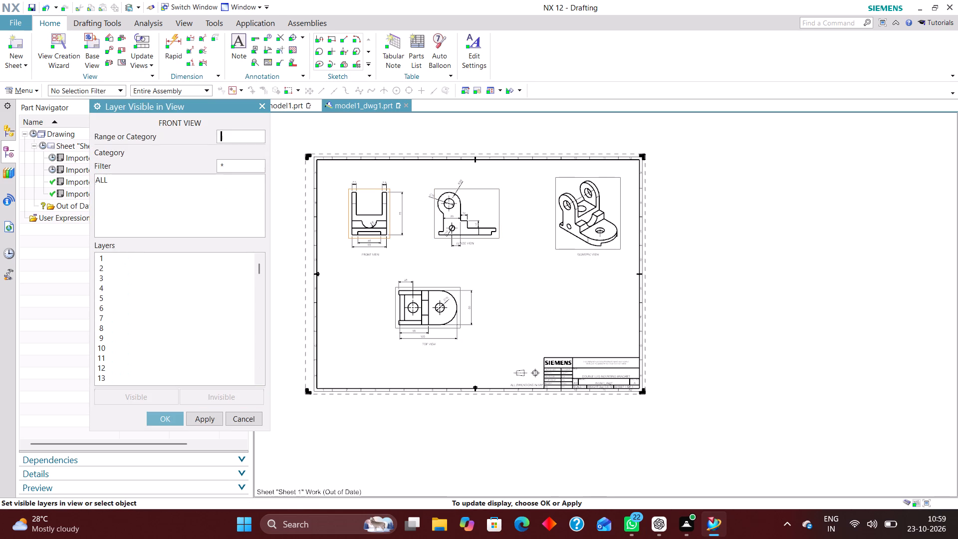
left_click(238, 134)
key("2")
key("Return")
type("223")
key("Return")
type("224")
key("Return")
type("225")
key("Return")
type("226")
key("Return")
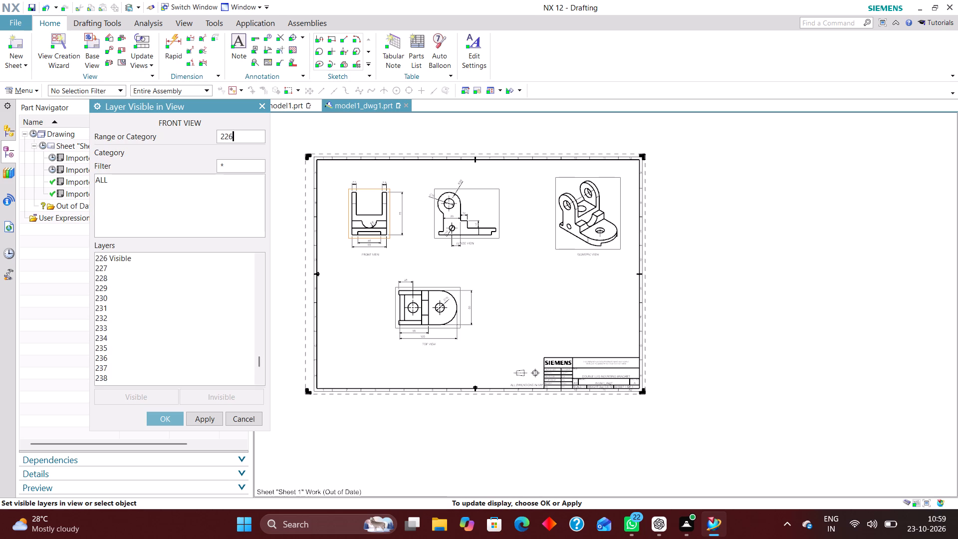
type("25+")
key("Return")
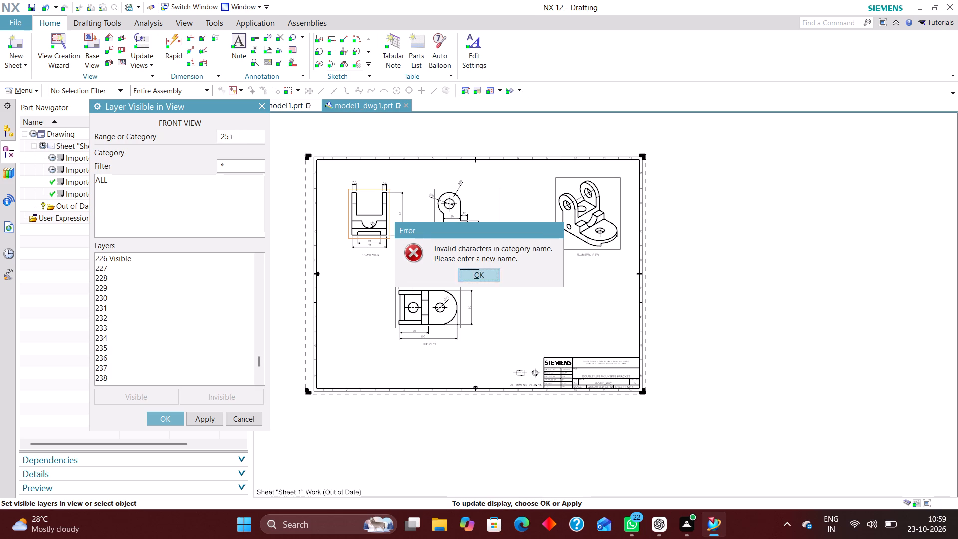
left_click(463, 275)
left_click(241, 138)
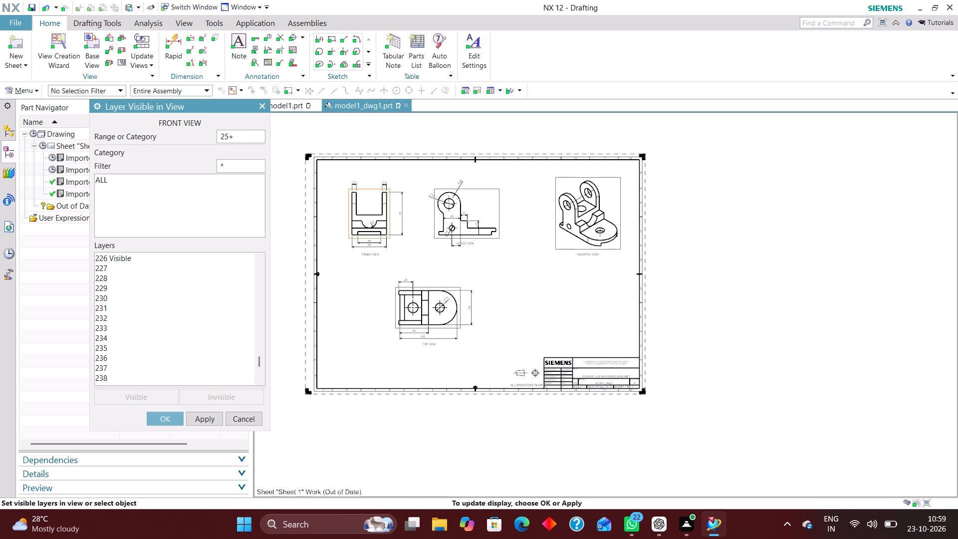
key("BackSpace")
key("6")
key("Return")
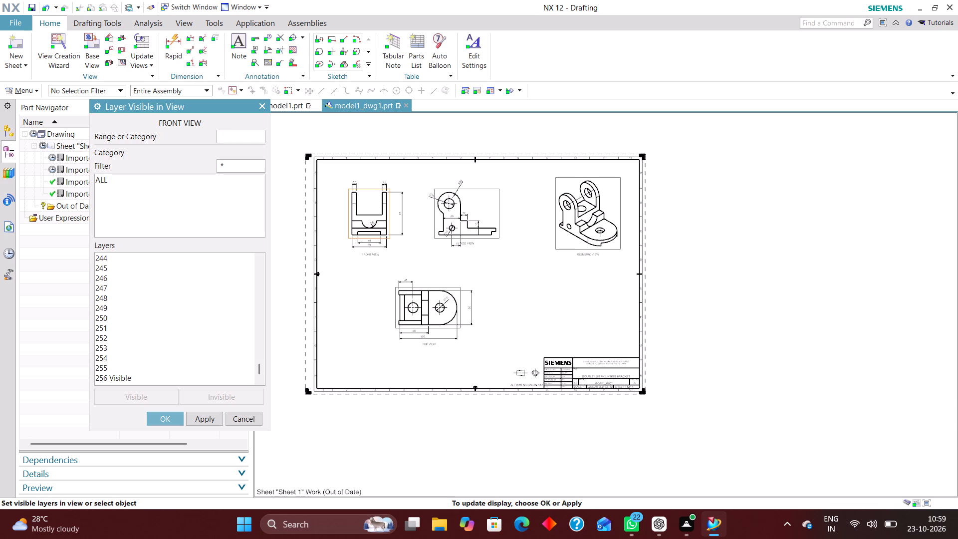
left_click(164, 422)
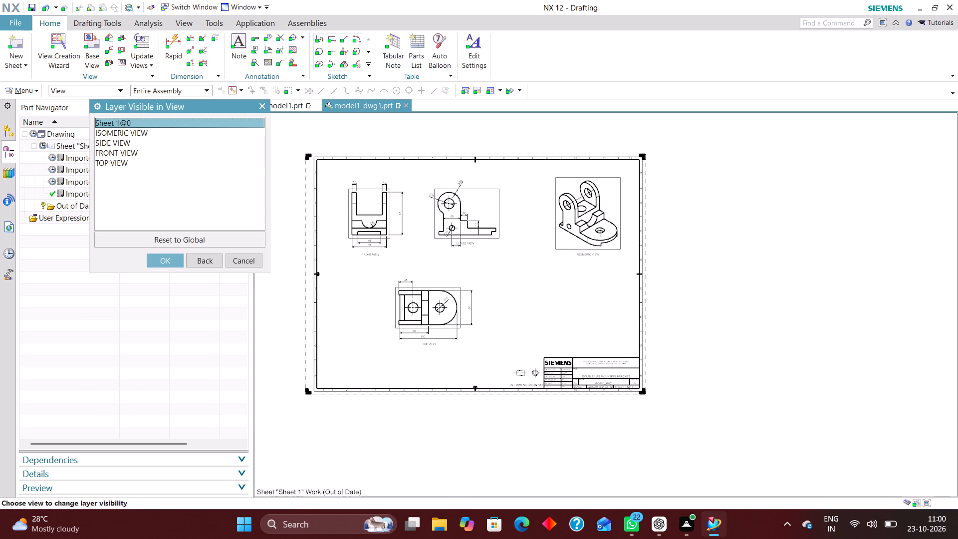
Make all layers invisible in TOP VIEW, then show only layers 2, 223, 224, 225, 226 and 256.
left_click(128, 164)
left_click(167, 261)
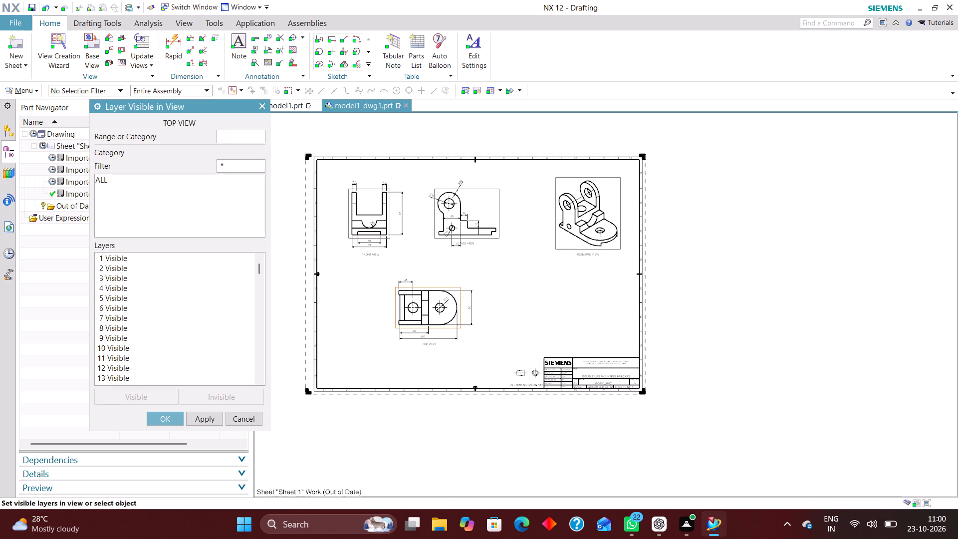
left_click(110, 180)
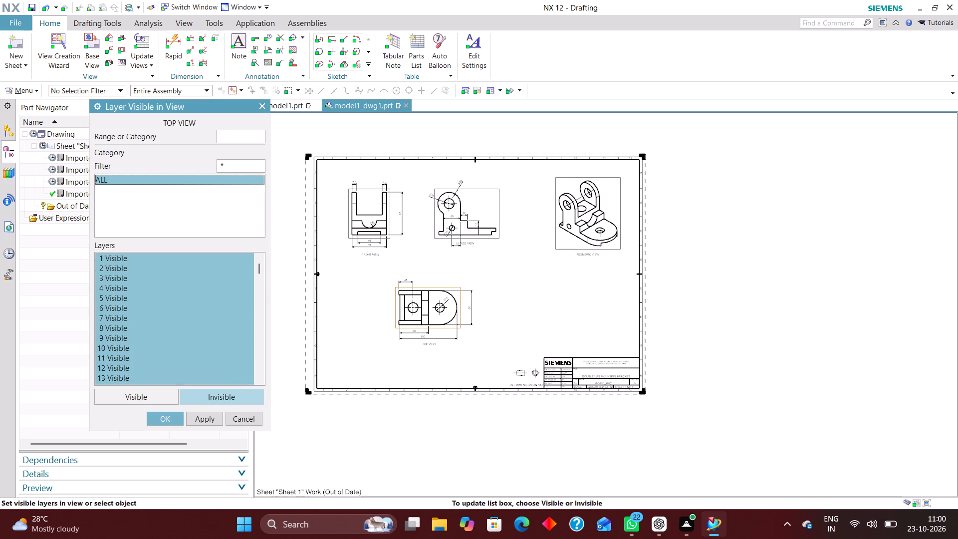
left_click(226, 395)
left_click(239, 138)
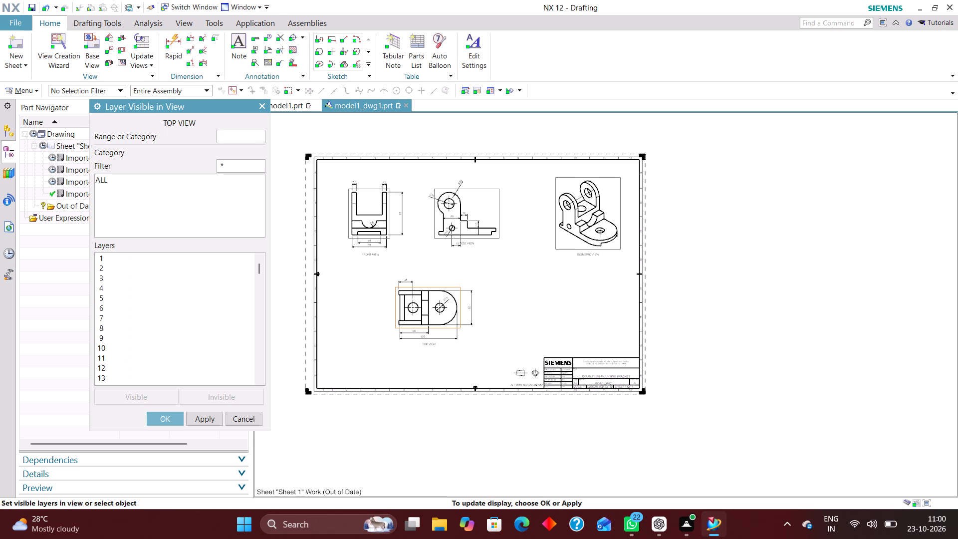
key("2")
key("Return")
type("223")
key("Return")
type("224")
key("Return")
type("225")
key("Return")
type("226")
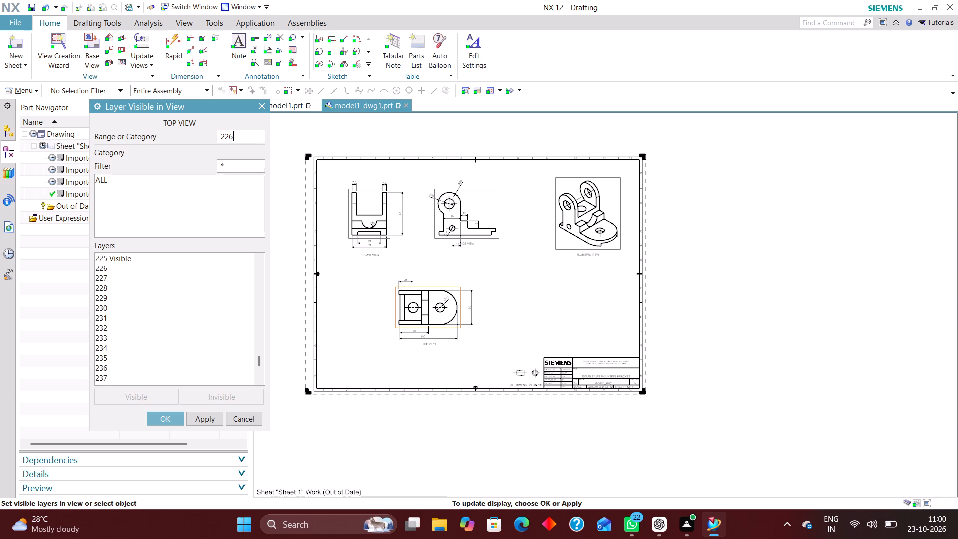
key("Return")
type("256")
key("Return")
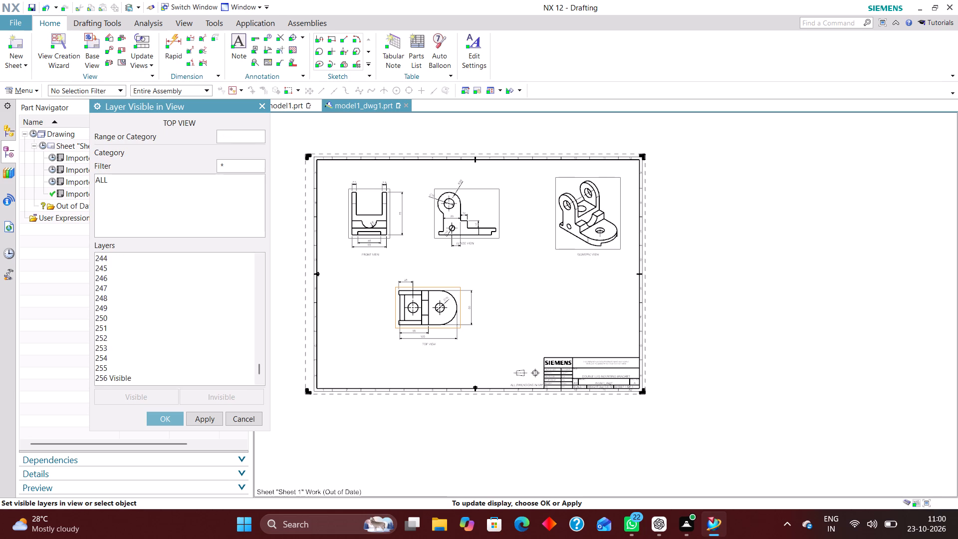
left_click(165, 416)
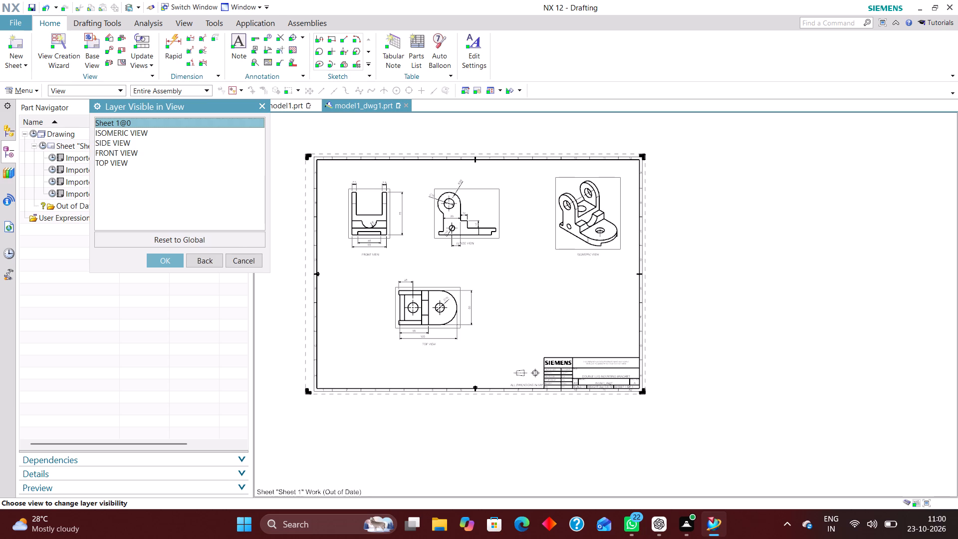
left_click(252, 264)
Update the out-of-date drawing, including Sheet 1 and its imported views.
left_click(30, 131)
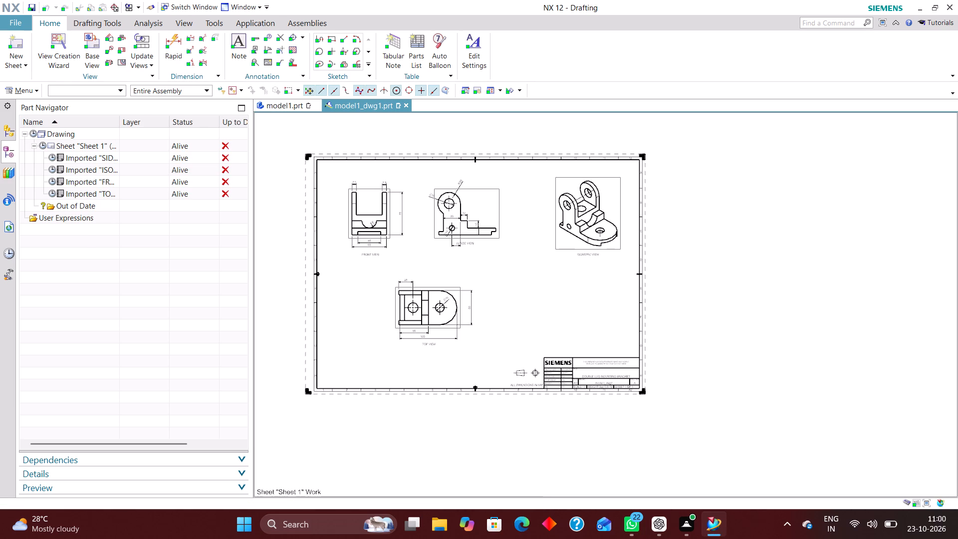
Select all dimensions on the sheet using the Dimension filter and move them to layer 223 through Edit Object Display.
right_click_drag(503, 250, 446, 306)
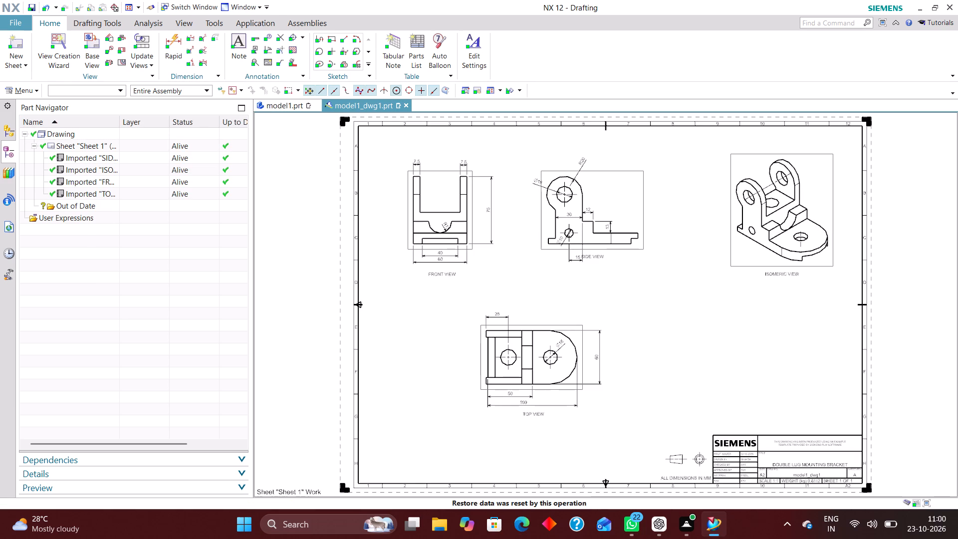
left_click(108, 87)
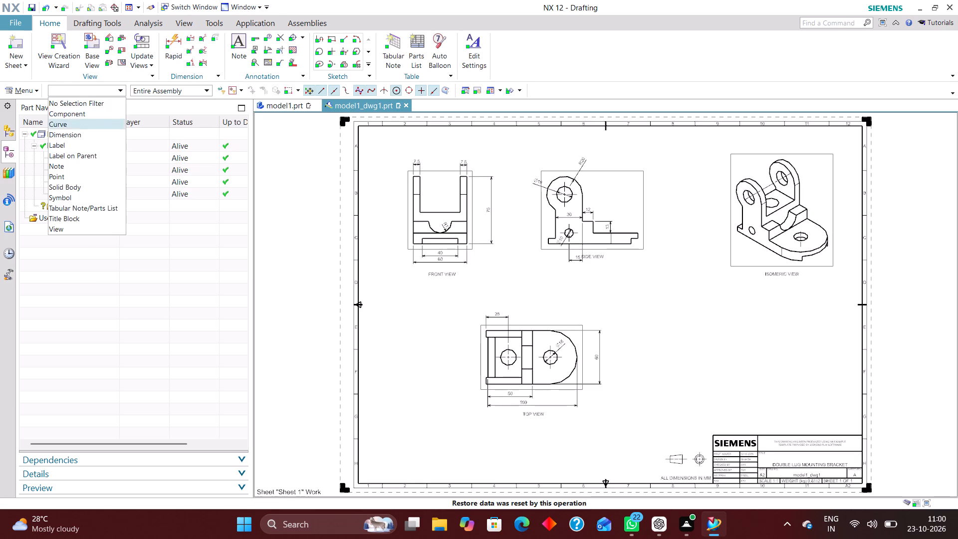
left_click(77, 132)
key("ctrl+a")
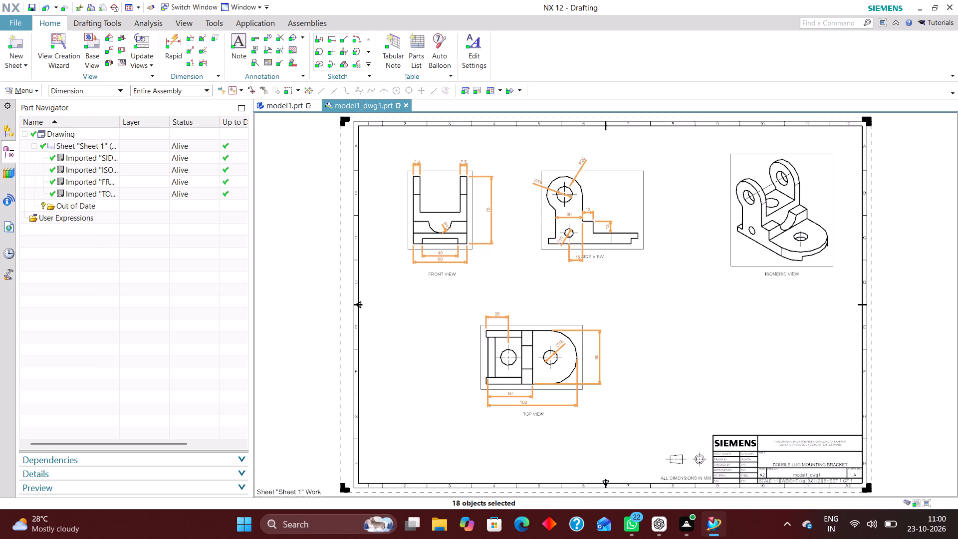
key("ctrl+j")
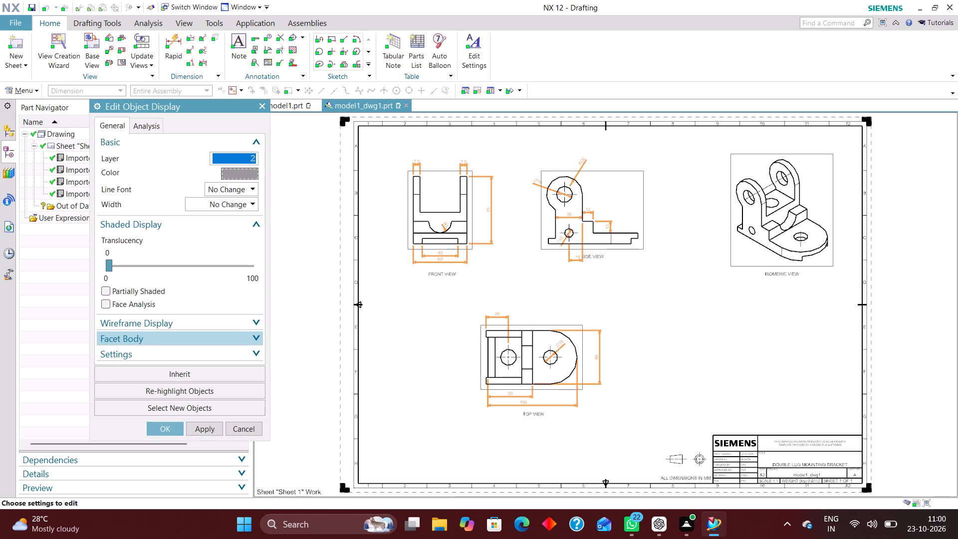
type("223")
key("Return")
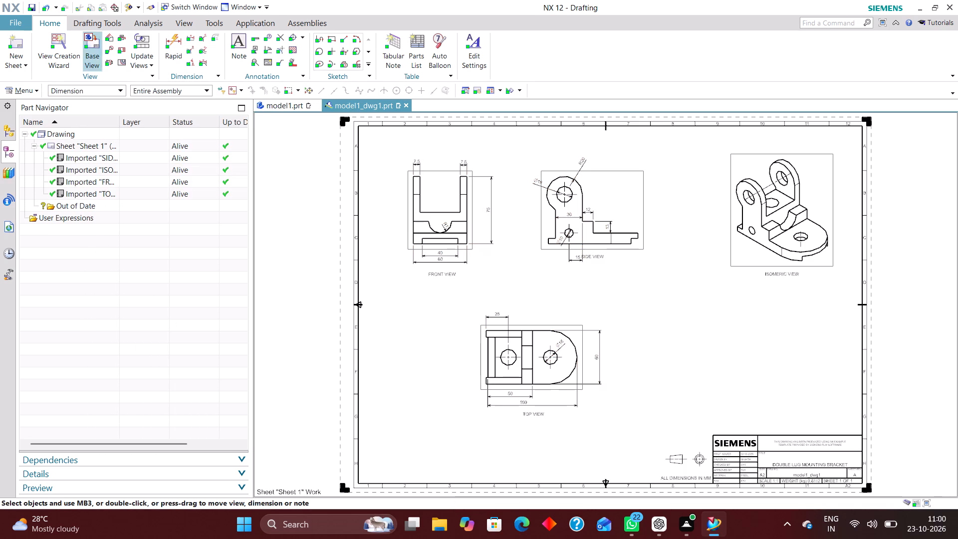
Open the object-type choices of the selection filter.
left_click(96, 86)
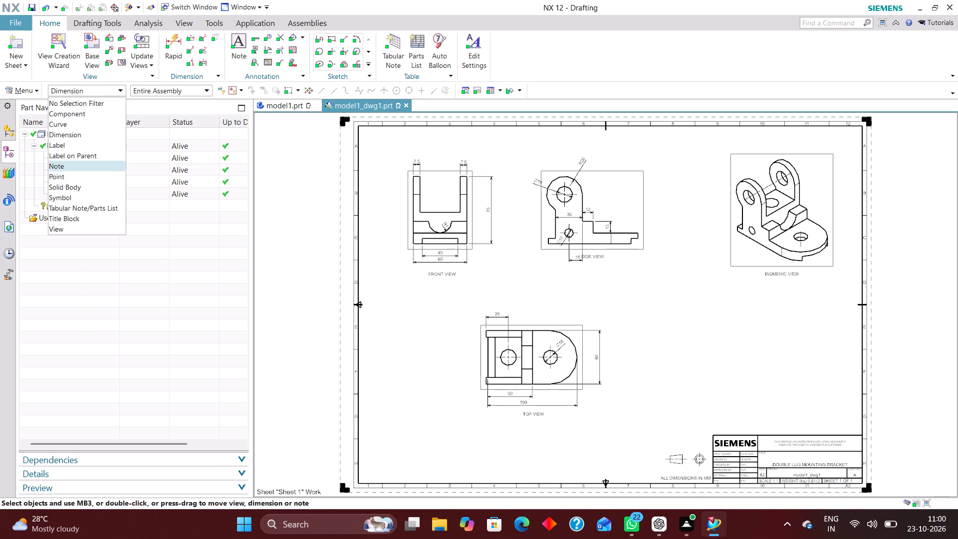
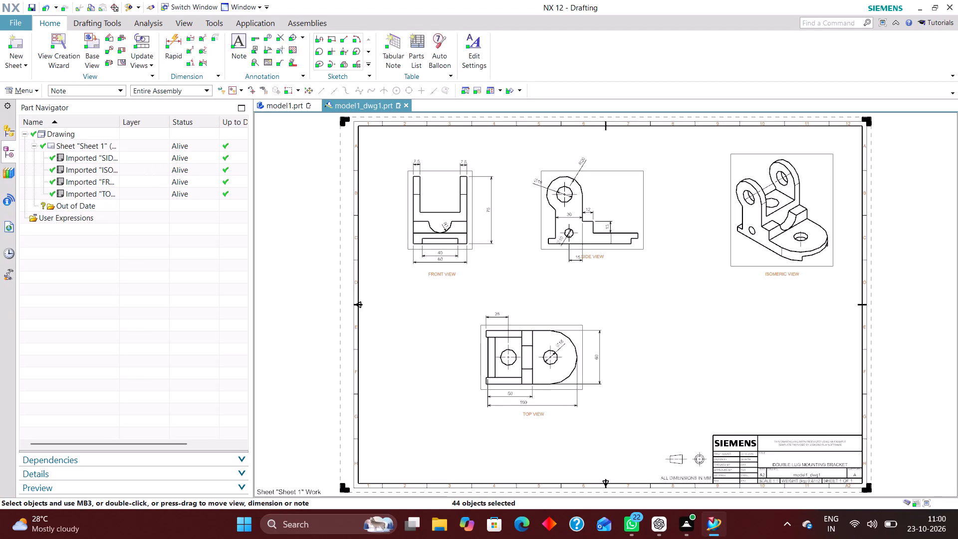
Reposition the SIDE VIEW label below the side view so it sits clear of the 15 mm dimension.
key("Escape")
scroll(600, 269, "up", 4)
left_click_drag(582, 243, 597, 248)
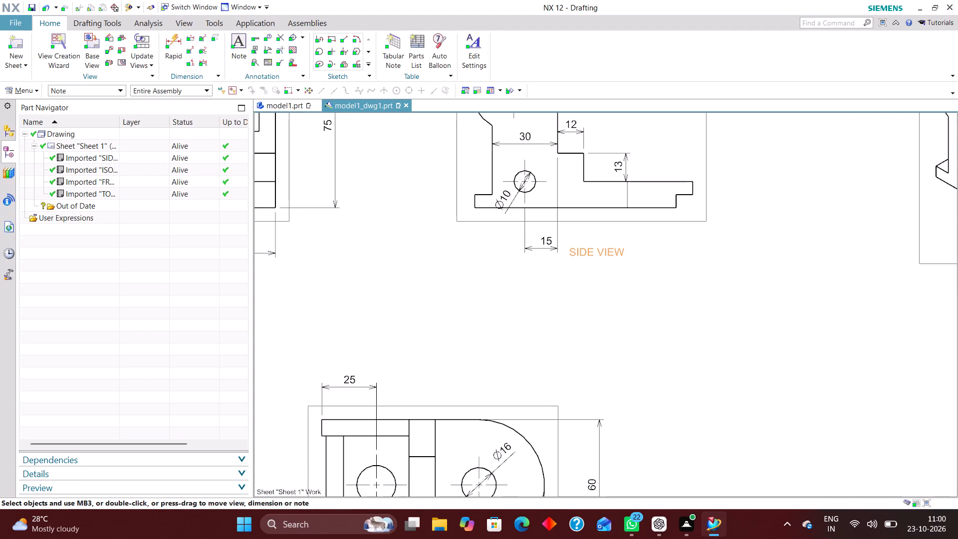
left_click_drag(597, 248, 601, 242)
left_click_drag(552, 240, 544, 240)
left_click_drag(547, 243, 541, 244)
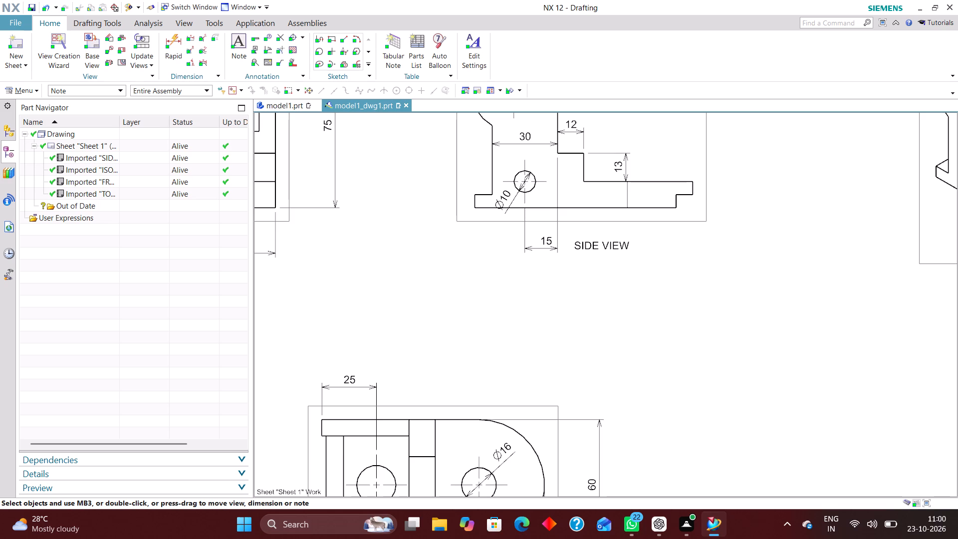
Assign the SIDE VIEW note to layer 224.
key("ctrl+a")
key("ctrl+j")
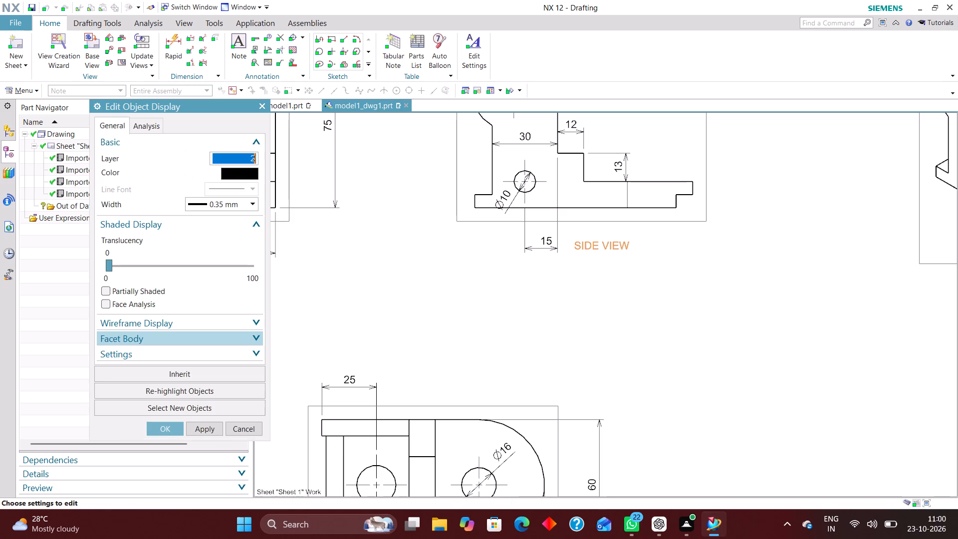
type("224")
key("Return")
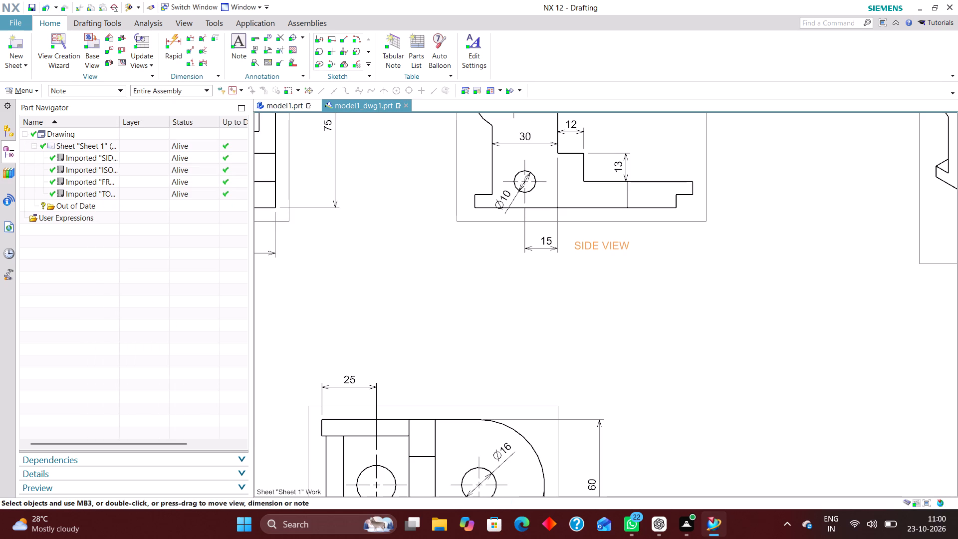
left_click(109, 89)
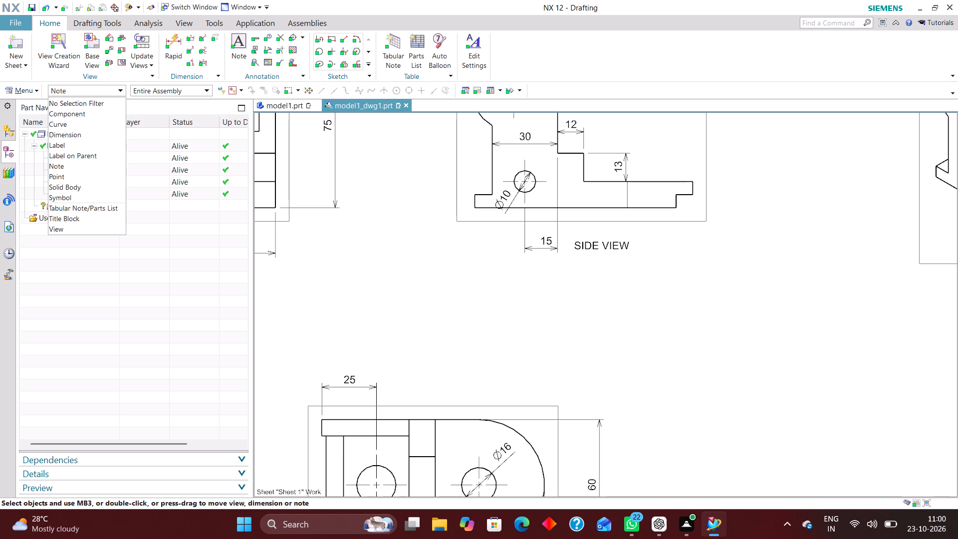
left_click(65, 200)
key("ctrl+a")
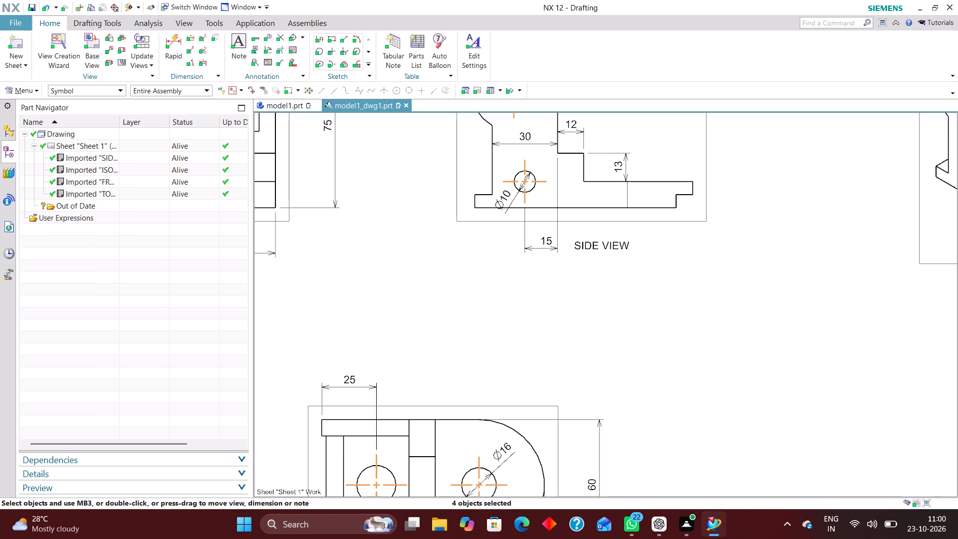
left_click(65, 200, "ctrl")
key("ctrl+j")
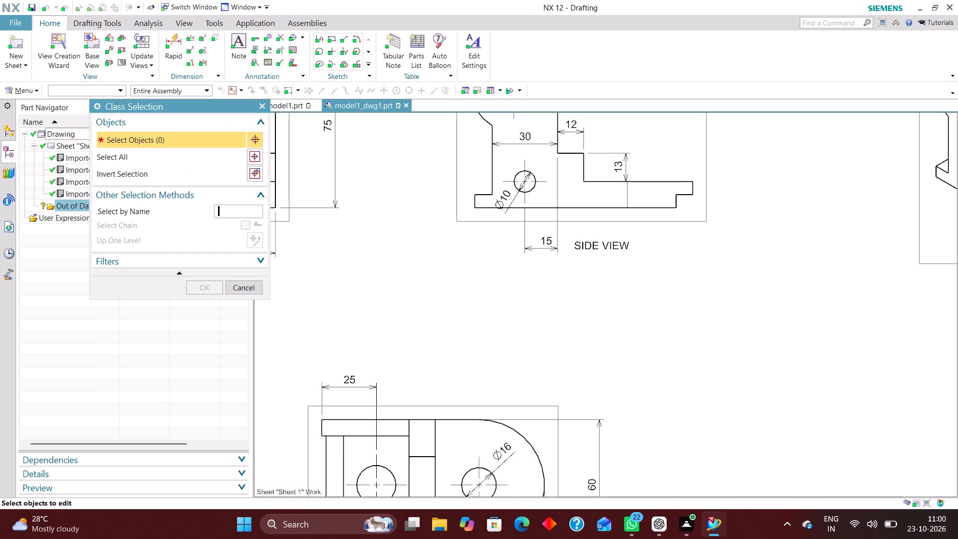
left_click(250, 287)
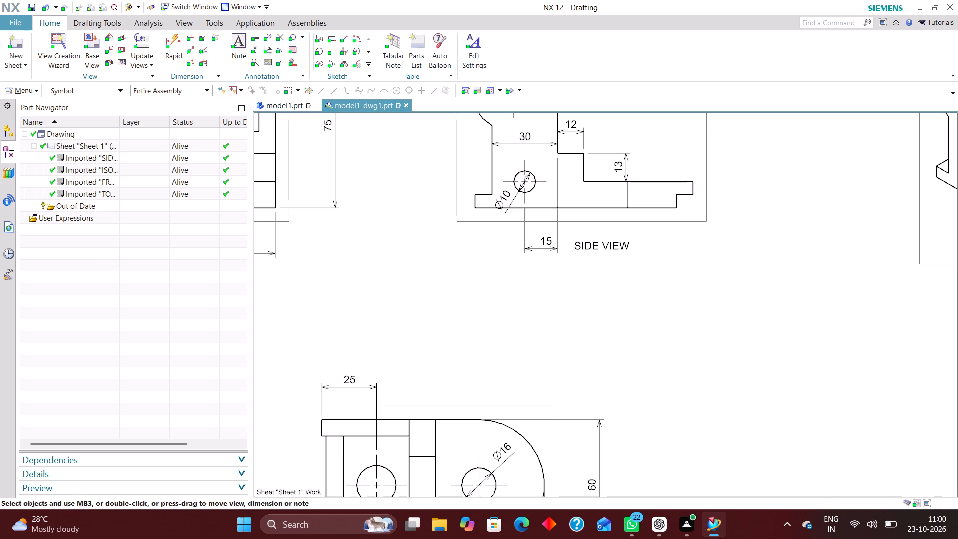
Restrict selection to symbols and assign all the drawing's center marks to layer 225.
left_click(84, 88)
left_click(82, 198)
key("ctrl+a")
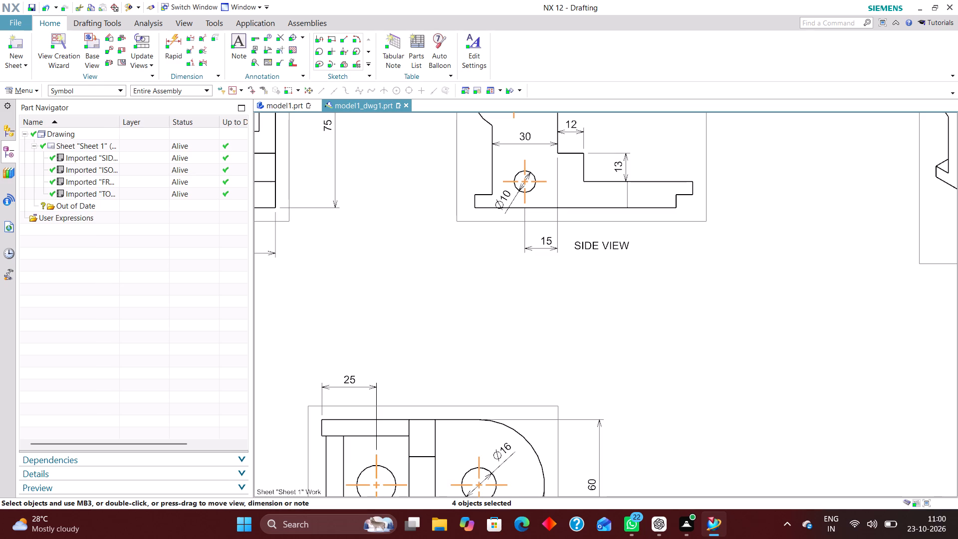
key("ctrl+j")
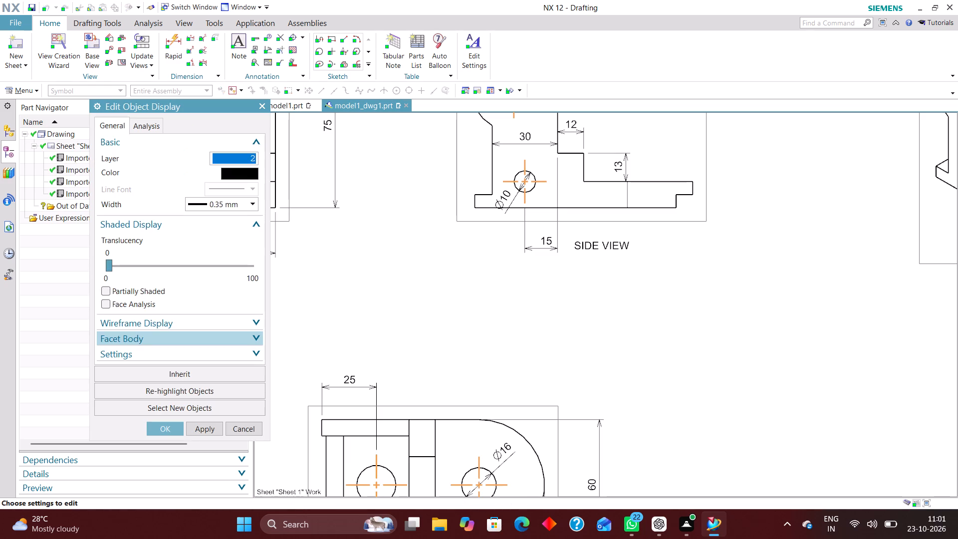
type("225")
key("Return")
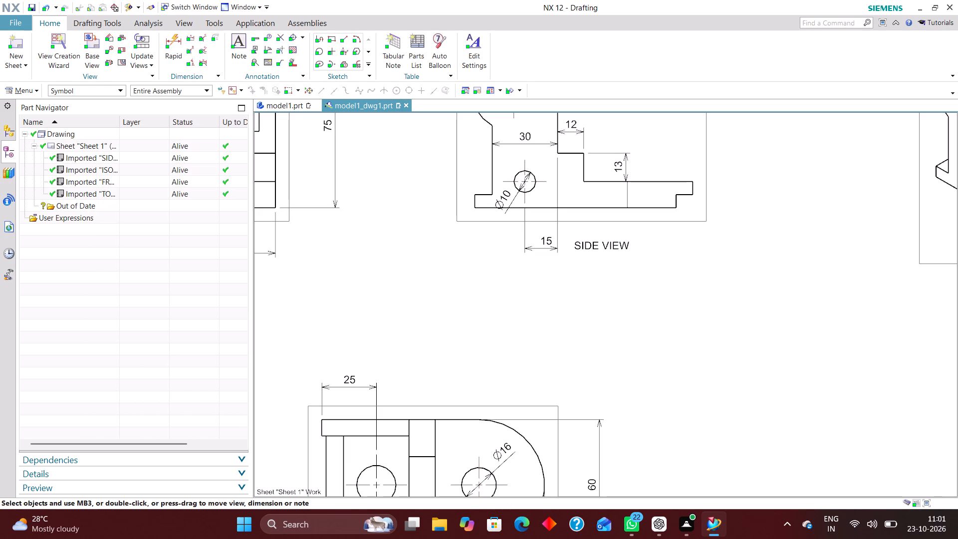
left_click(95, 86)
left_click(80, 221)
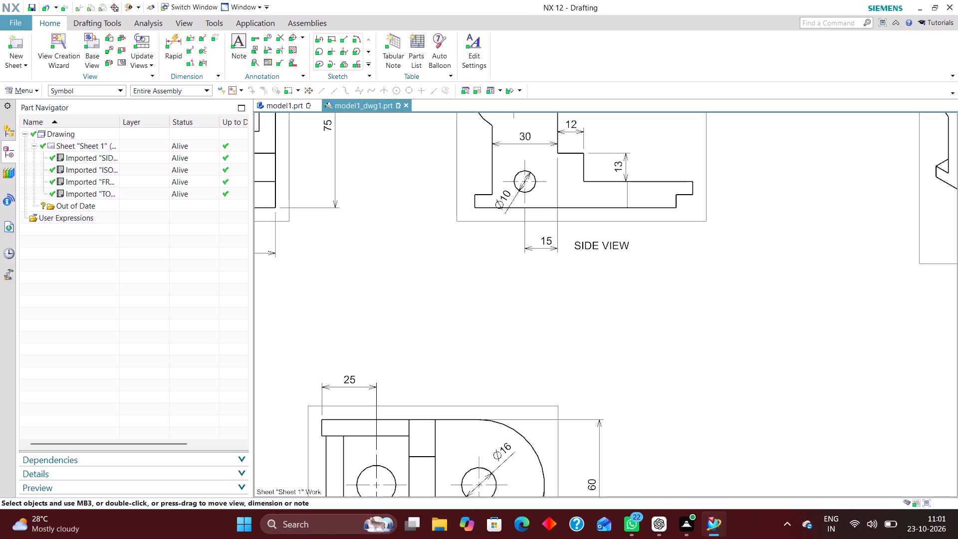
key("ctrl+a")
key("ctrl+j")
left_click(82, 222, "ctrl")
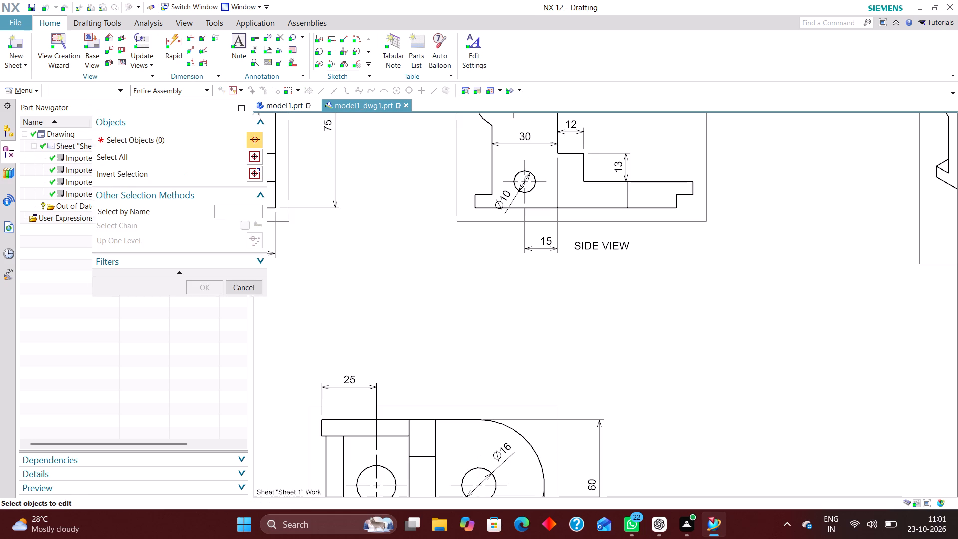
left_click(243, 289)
Check the drawing's layer settings, toggling the visibility of all layers off and back on.
scroll(366, 291, "down", 7)
scroll(466, 358, "up", 2)
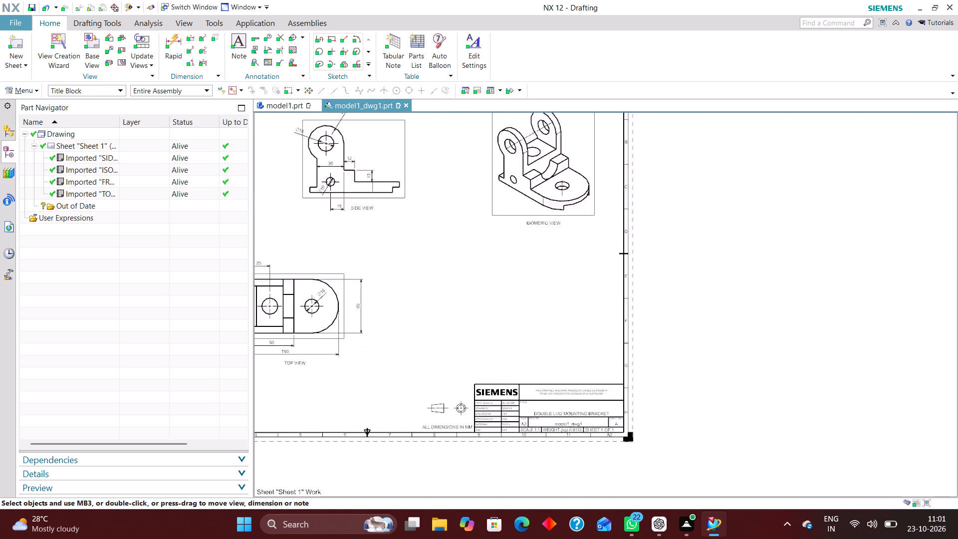
scroll(466, 358, "up", 2)
right_click_drag(460, 317, 327, 427)
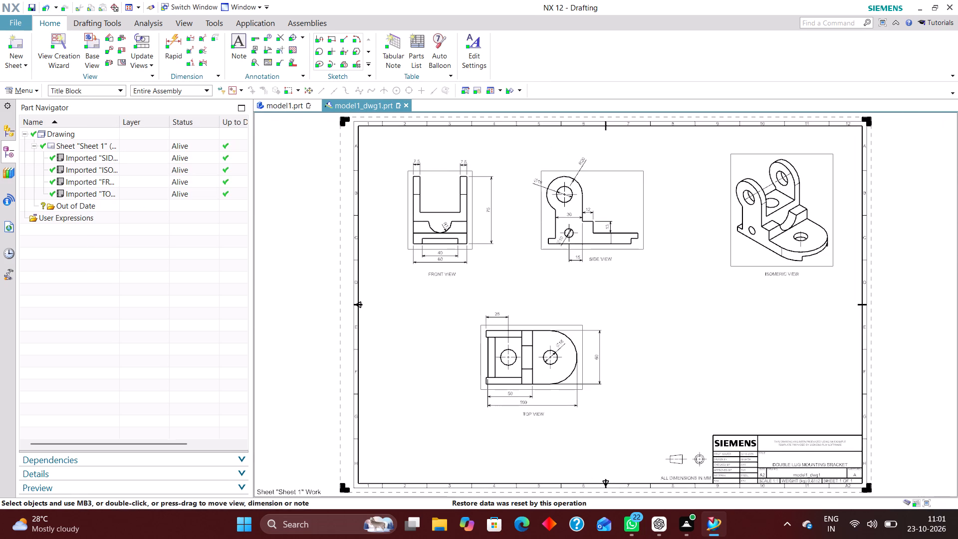
key("ctrl+l")
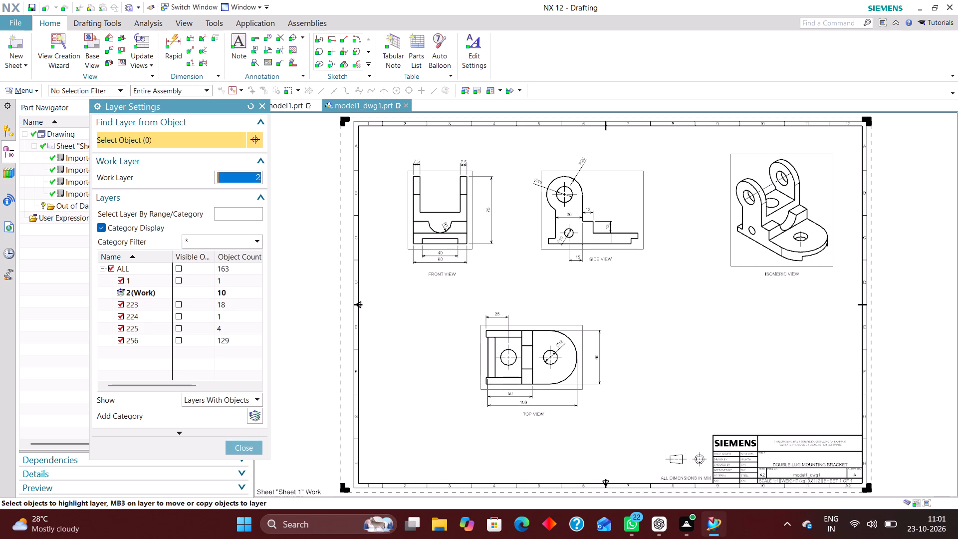
left_click(110, 268)
left_click(110, 268)
left_click(178, 267)
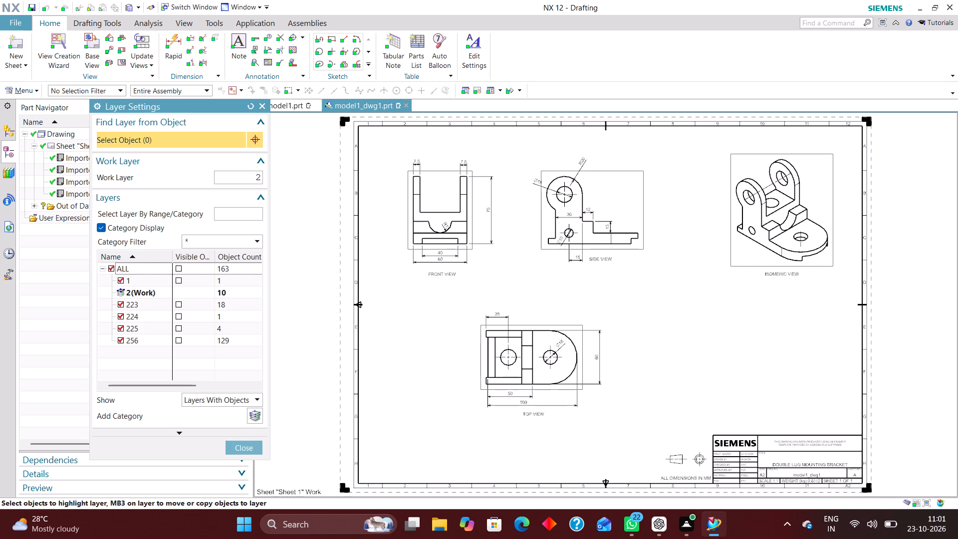
left_click(246, 451)
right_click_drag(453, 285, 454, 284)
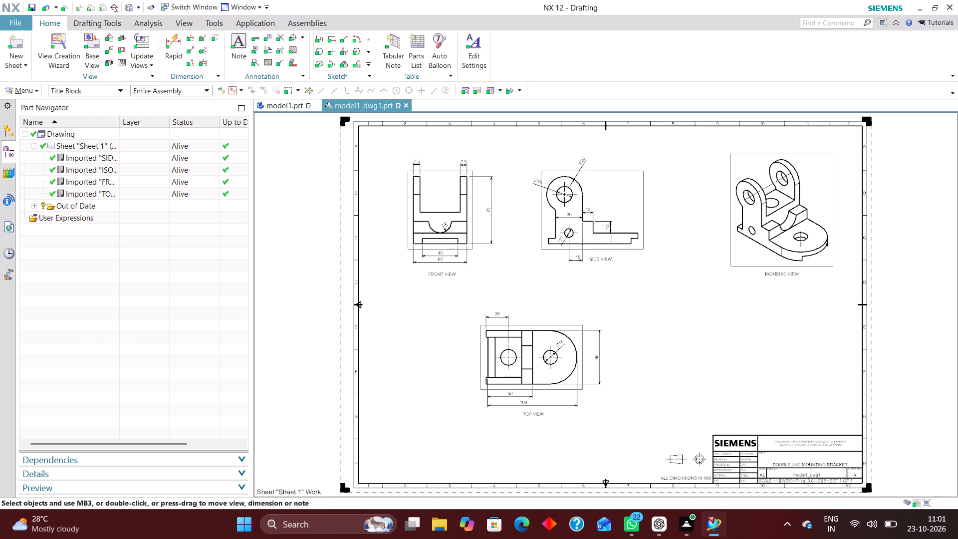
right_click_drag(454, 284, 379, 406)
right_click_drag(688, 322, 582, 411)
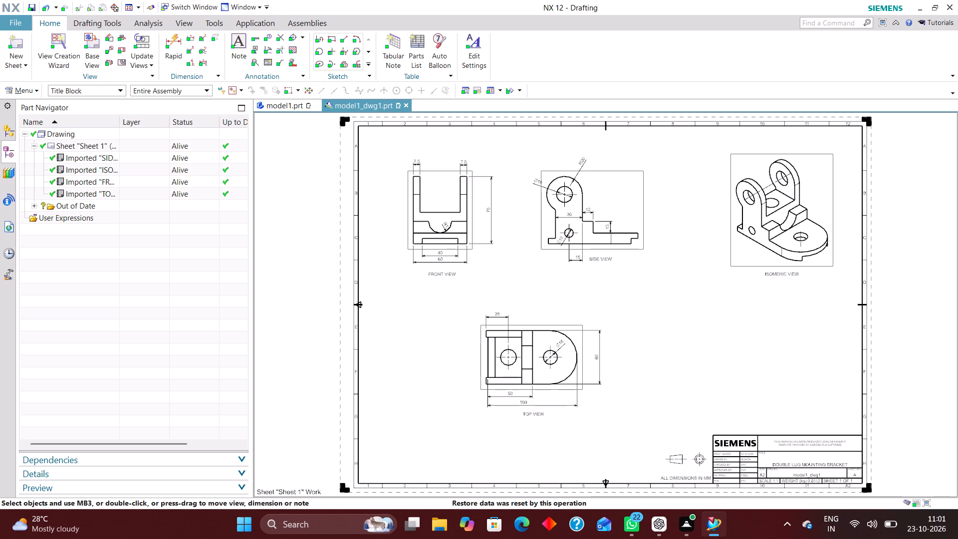
Switch to the model1.prt part and stop the journal recording.
left_click(287, 106)
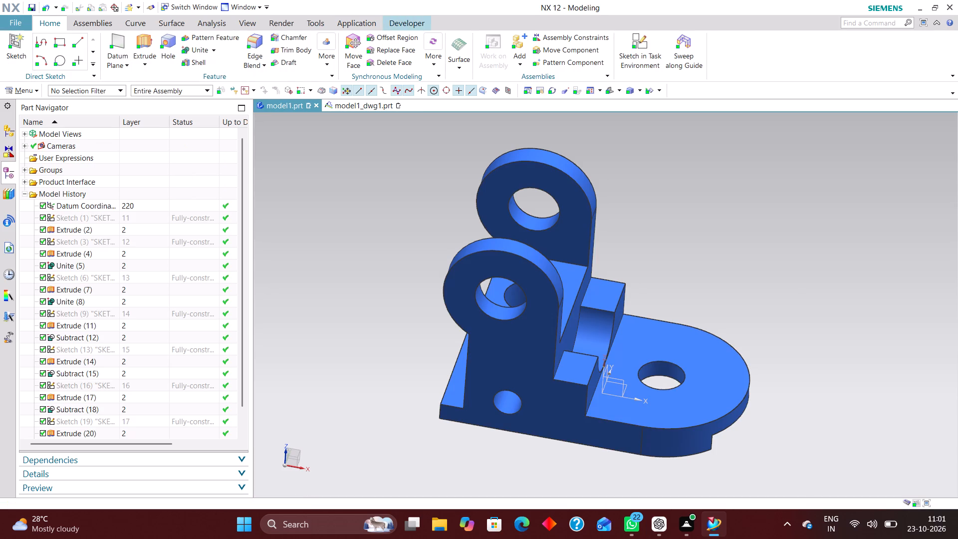
left_click(411, 22)
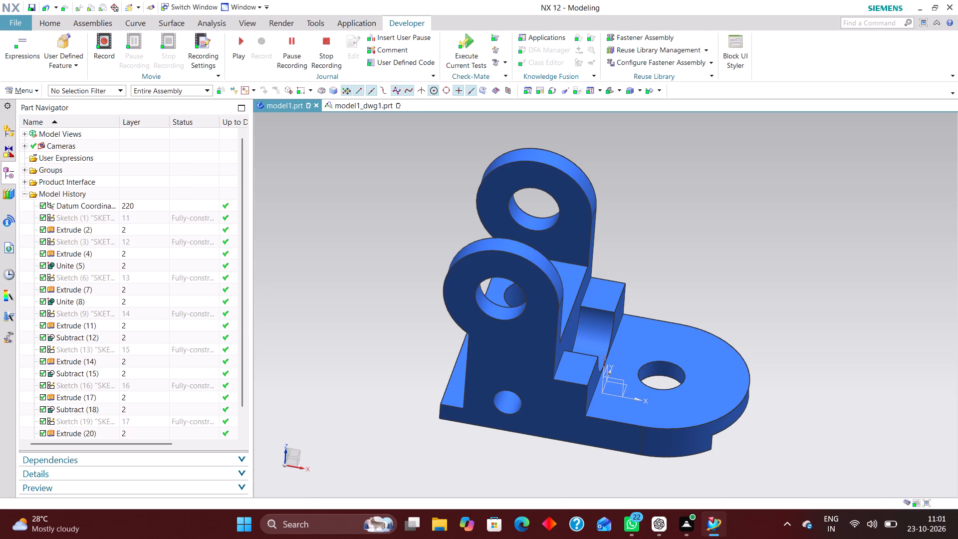
left_click(325, 41)
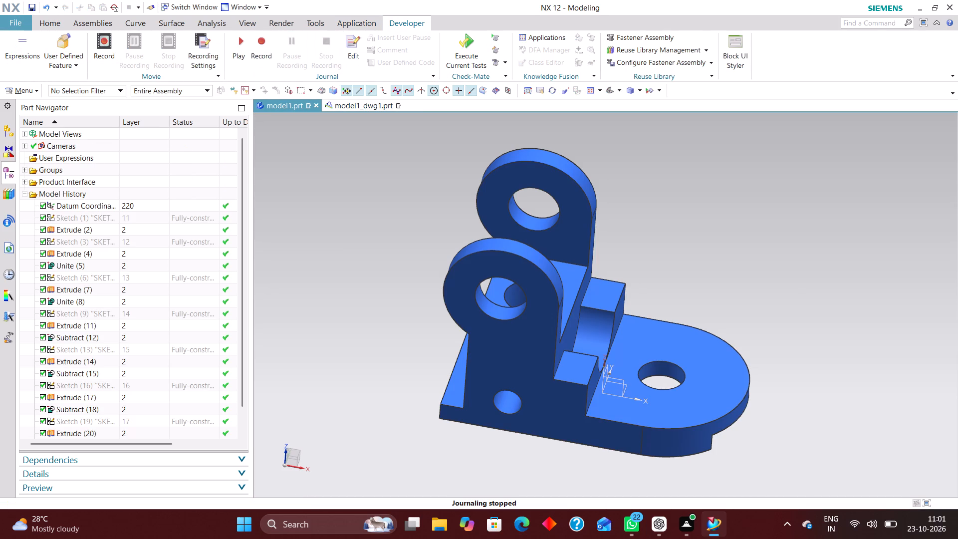